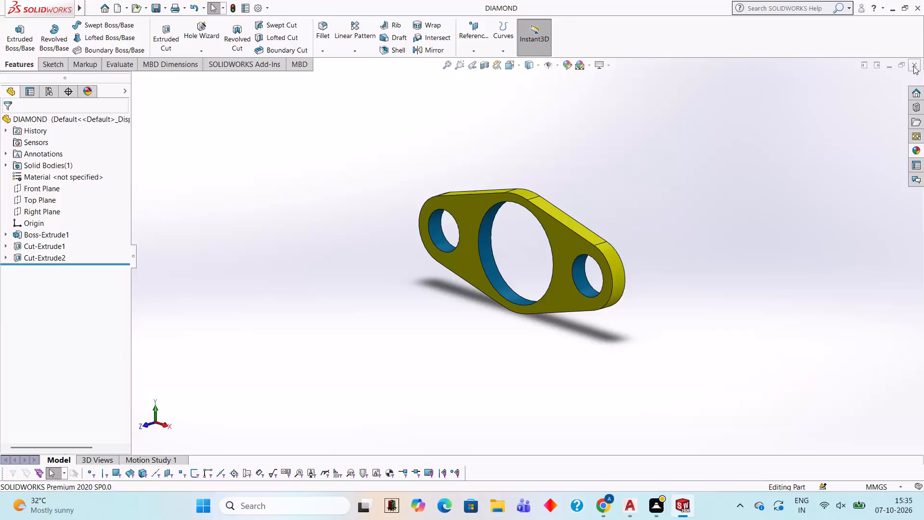
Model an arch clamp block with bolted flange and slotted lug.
Close the DIAMOND part and create a new part document.
left_click(913, 66)
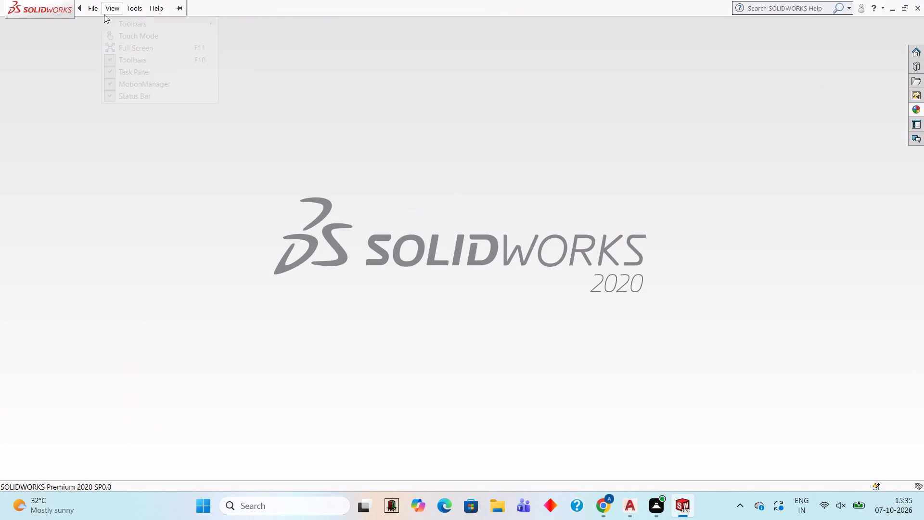
left_click(125, 13)
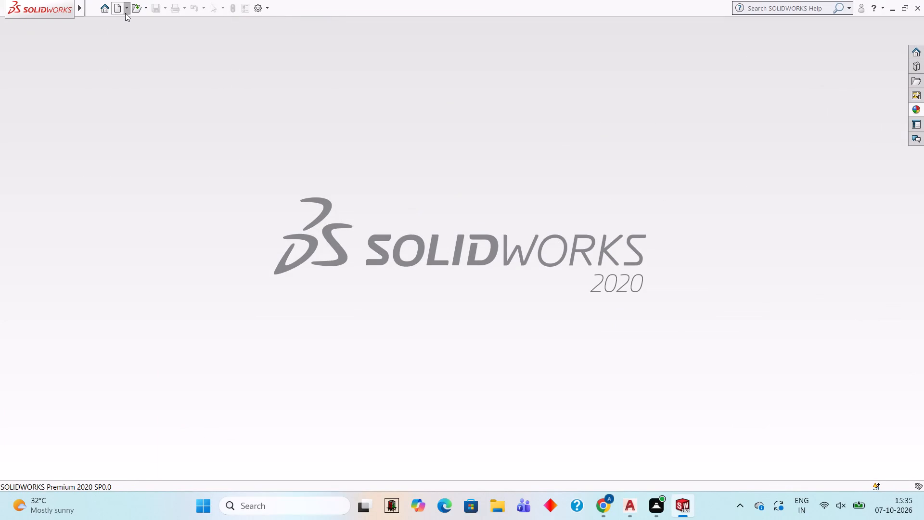
left_click(132, 23)
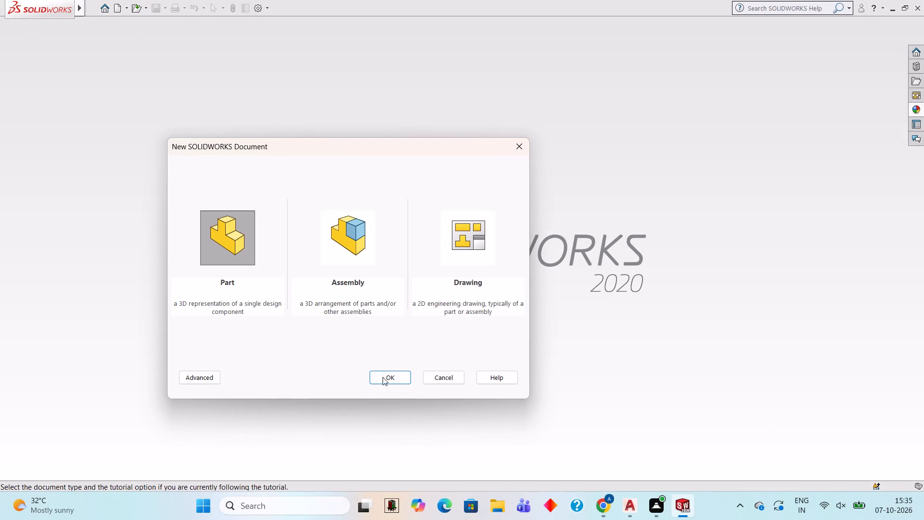
left_click(386, 377)
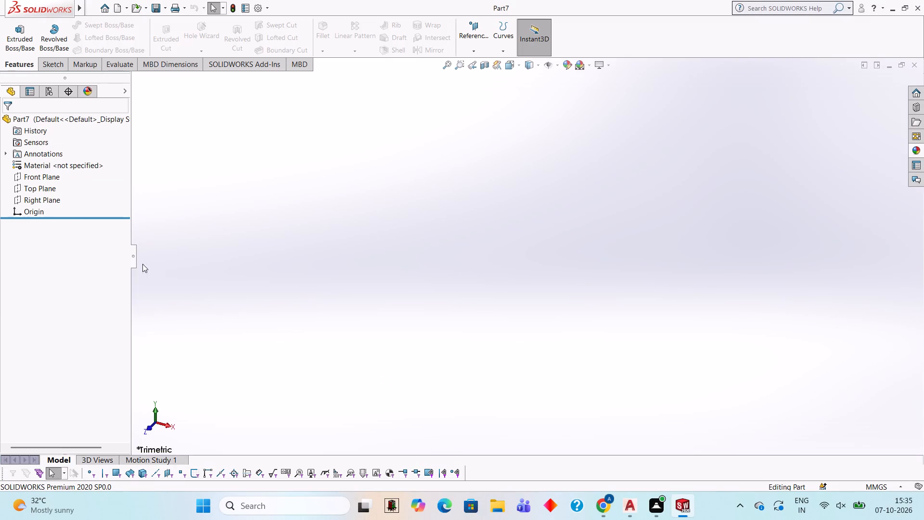
On the Front Plane, sketch connected lines from the origin: 100 mm horizontal, 40 mm vertical upward, and 10 mm horizontal back toward the origin.
left_click(43, 176)
left_click(55, 158)
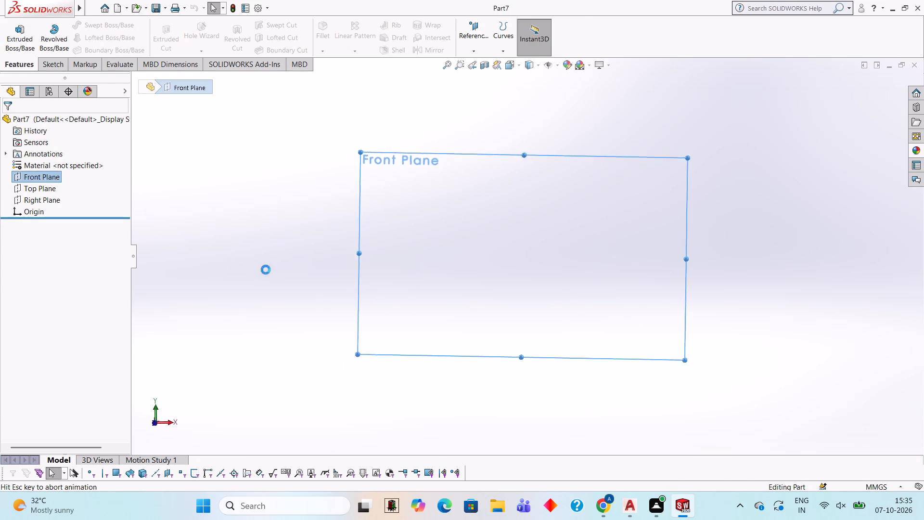
left_click(404, 239)
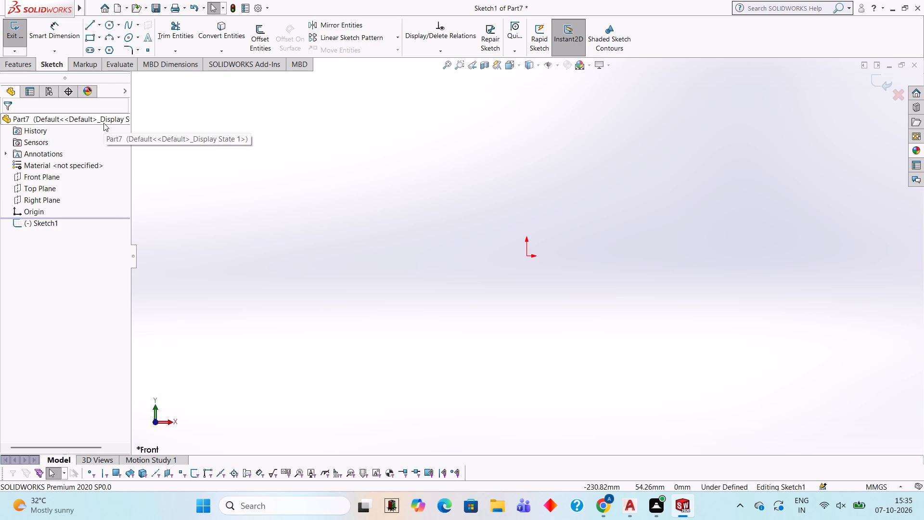
left_click(93, 29)
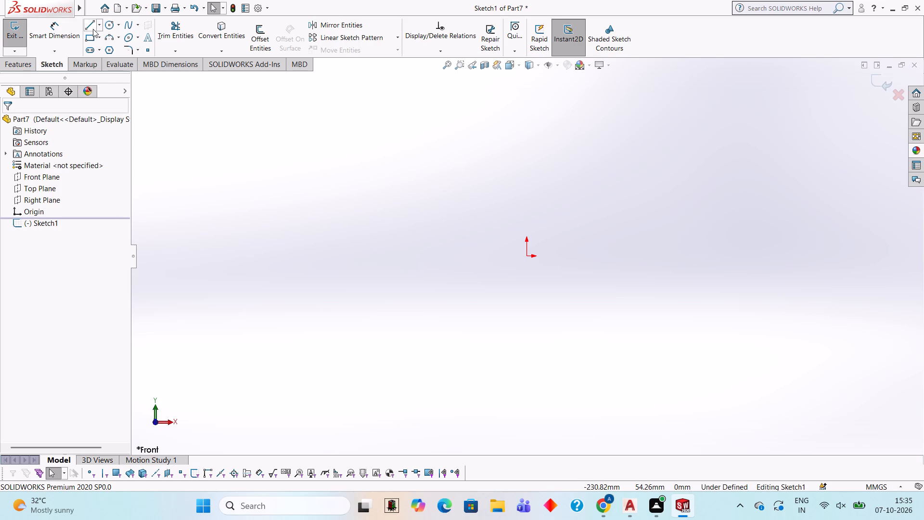
left_click(526, 259)
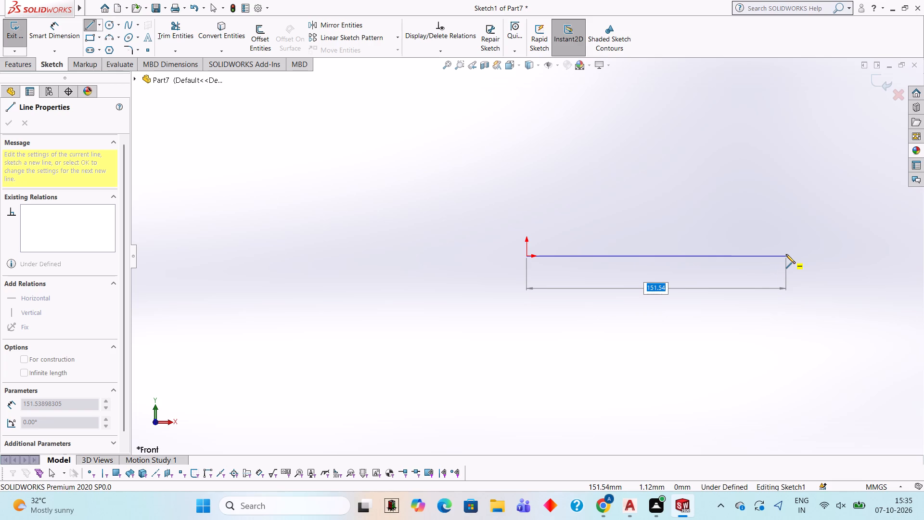
type("100")
key("Return")
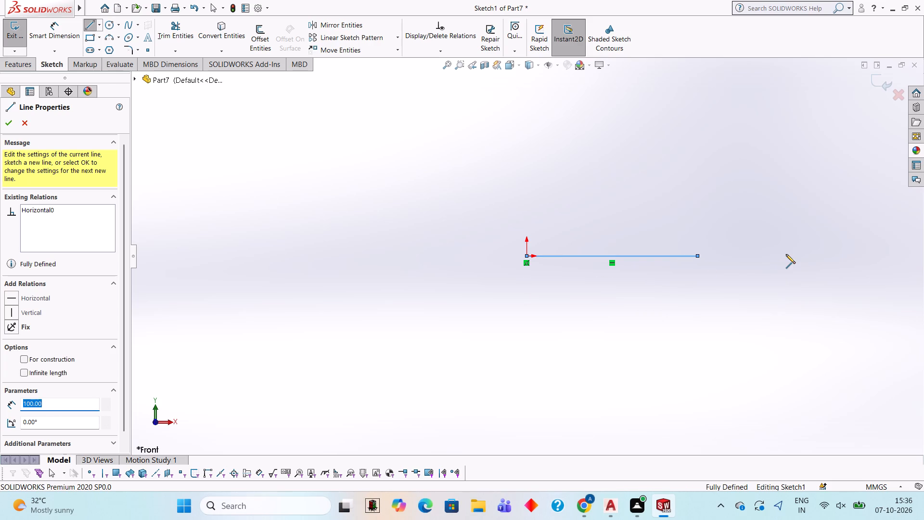
scroll(646, 258, "down", 4)
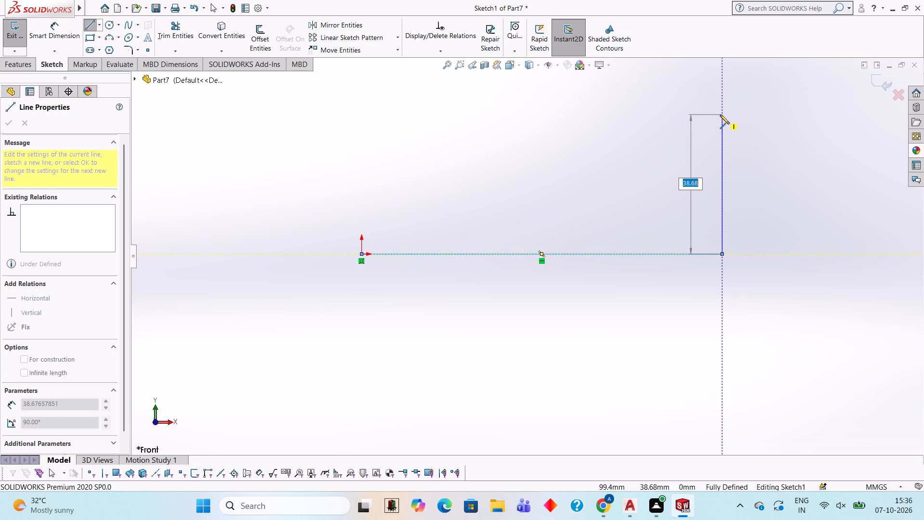
type("40")
key("Return")
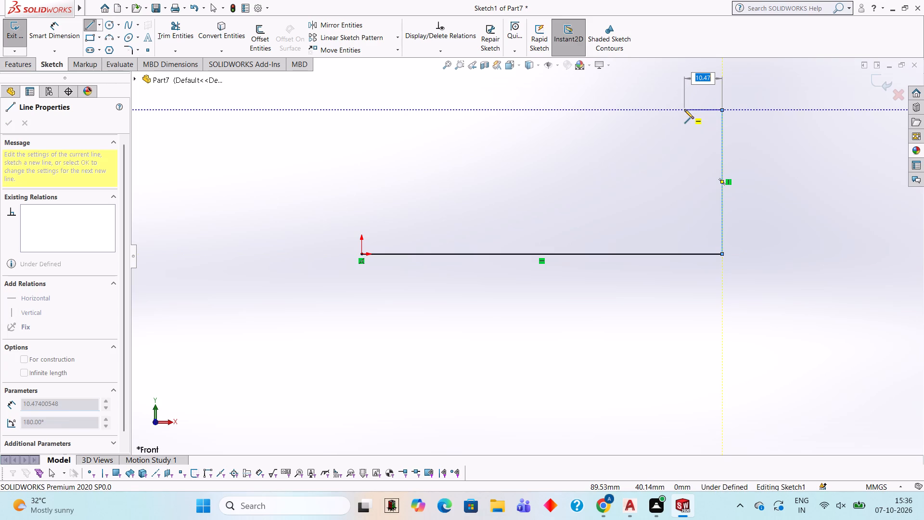
type("10")
key("Return")
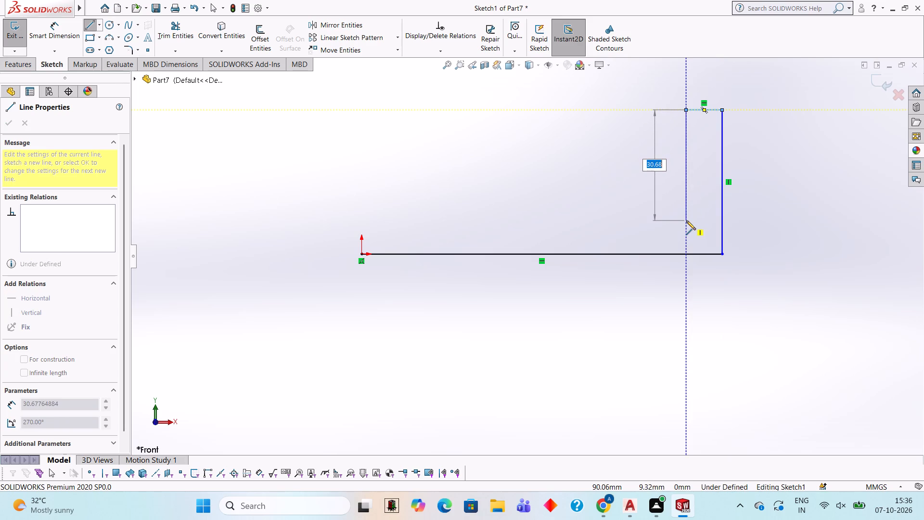
key("Escape")
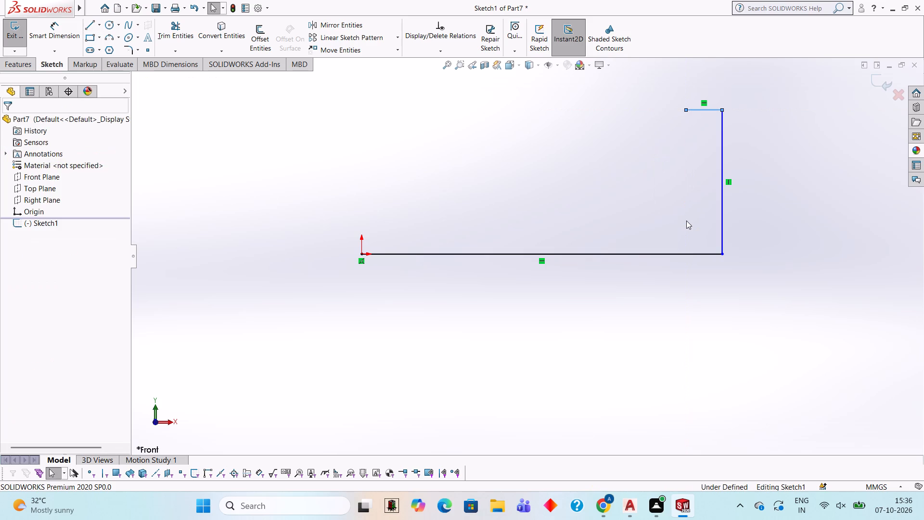
Close the L-shaped profile with a 10 mm vertical line from the origin, a 90 mm horizontal line and a 30 mm vertical line.
scroll(686, 221, "up", 2)
scroll(622, 214, "down", 2)
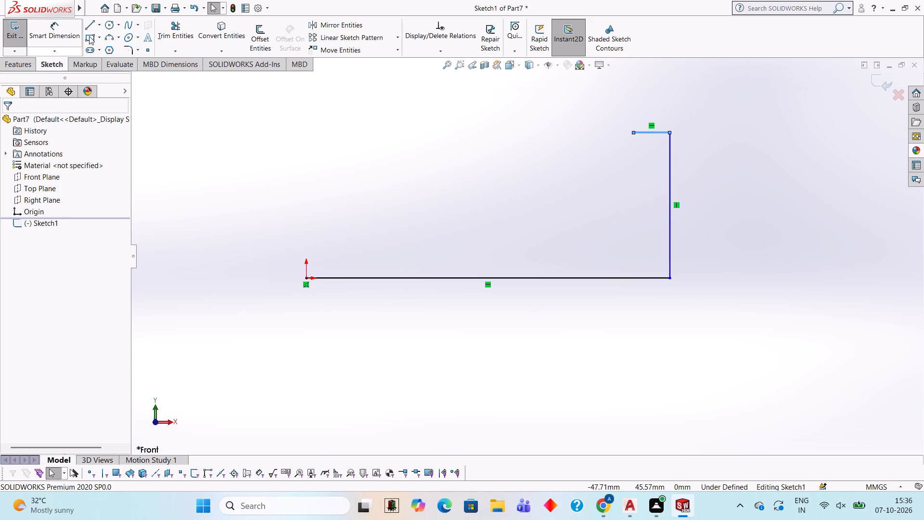
left_click(90, 31)
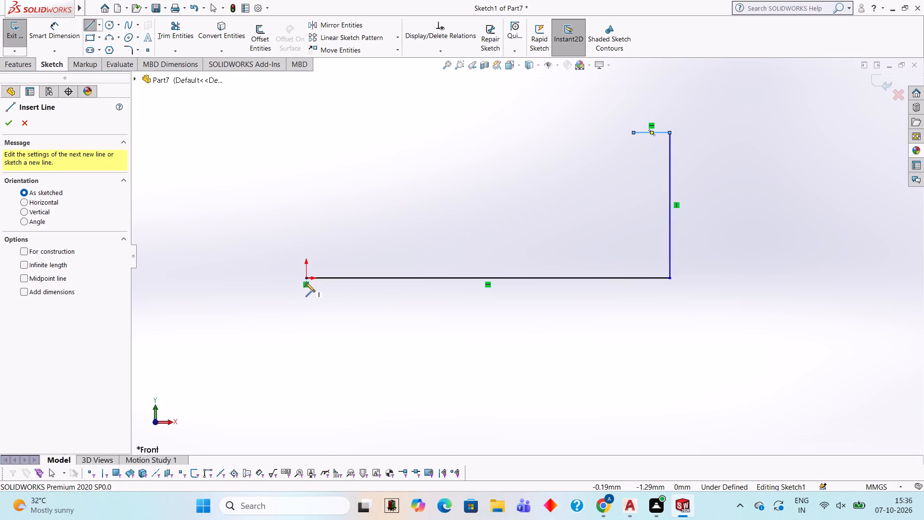
left_click(304, 278)
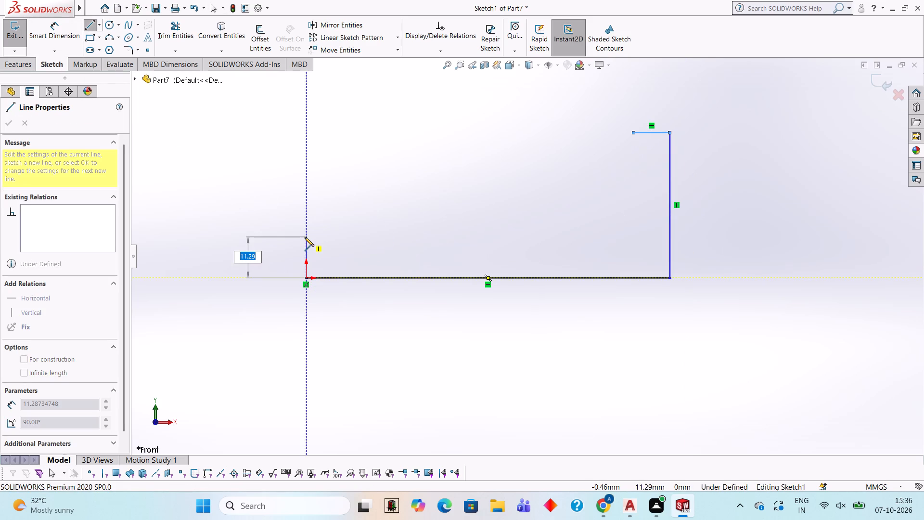
type("10")
key("Return")
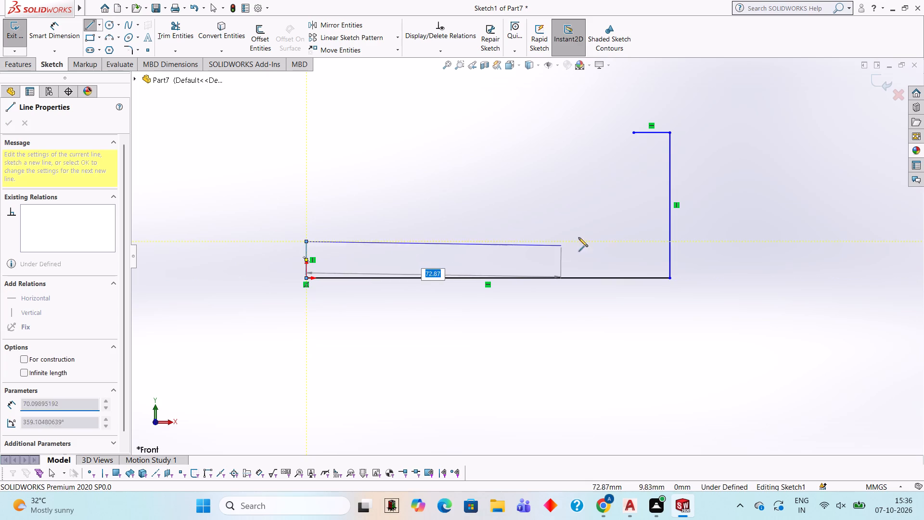
left_click(634, 240)
left_click(635, 133)
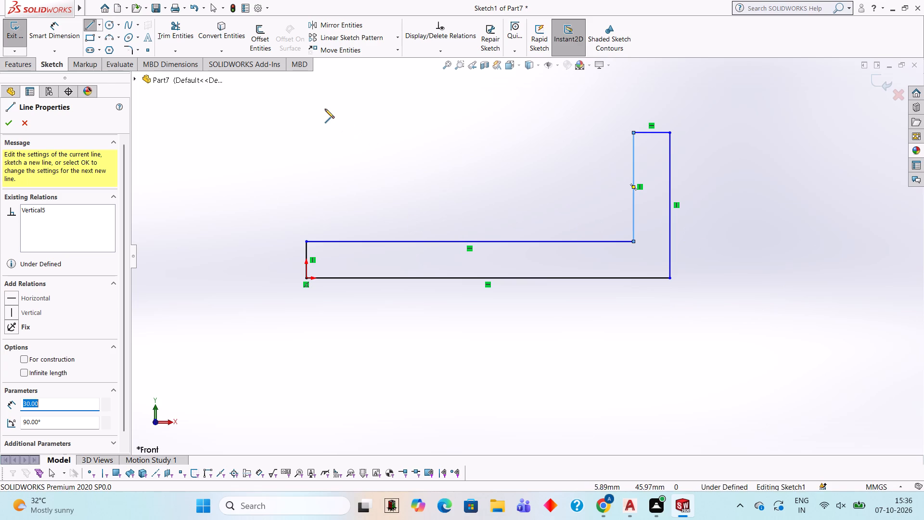
Extrude the L-shaped profile to a depth of 50 mm.
left_click(26, 69)
left_click(32, 48)
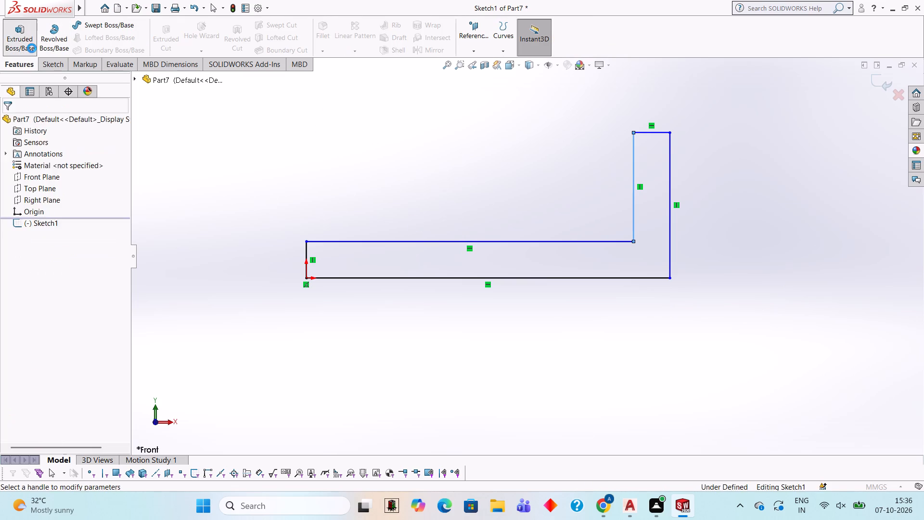
type("50")
key("Return")
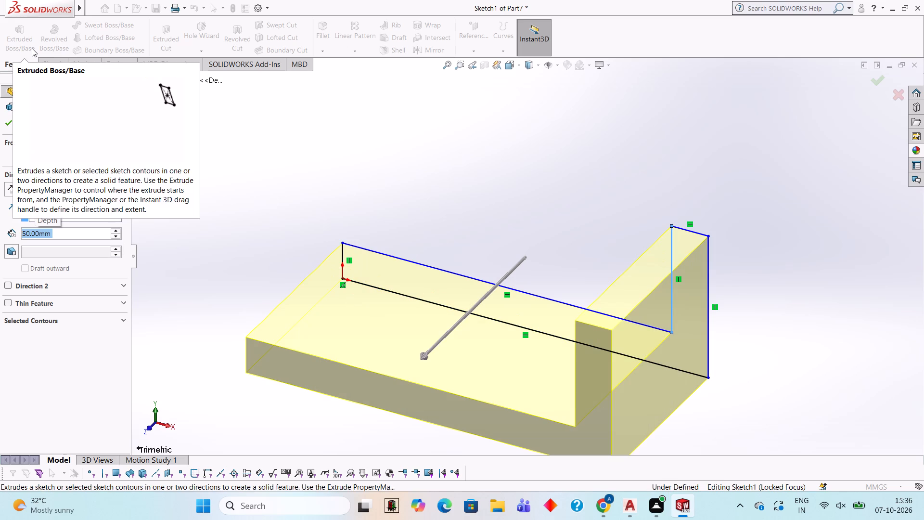
left_click(9, 122)
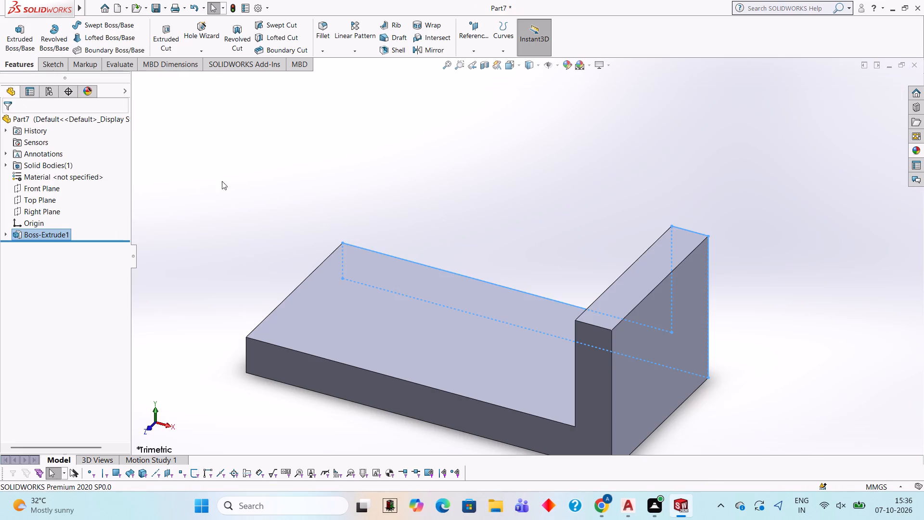
left_click(271, 164)
Open a new sketch on the outer face of the upright wall and view it face-on.
scroll(277, 164, "up", 2)
scroll(347, 222, "up", 3)
scroll(363, 227, "down", 3)
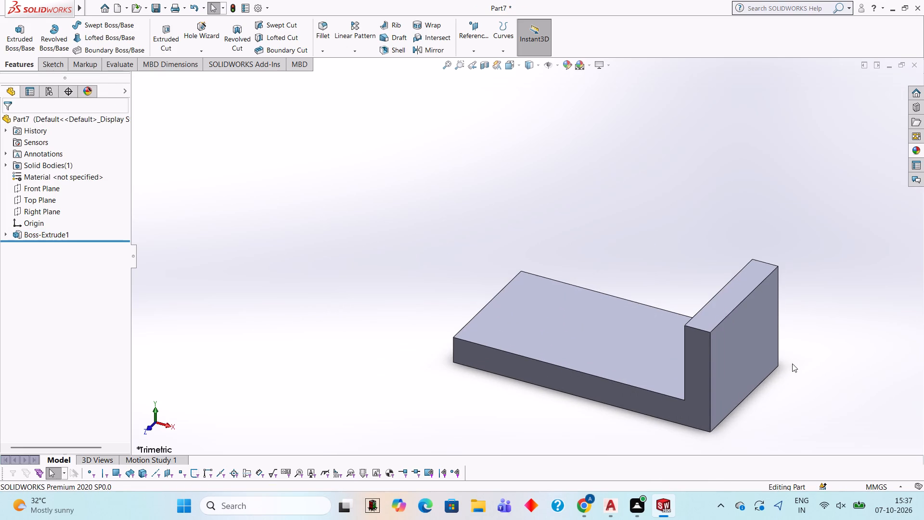
scroll(747, 402, "up", 3)
scroll(652, 335, "down", 3)
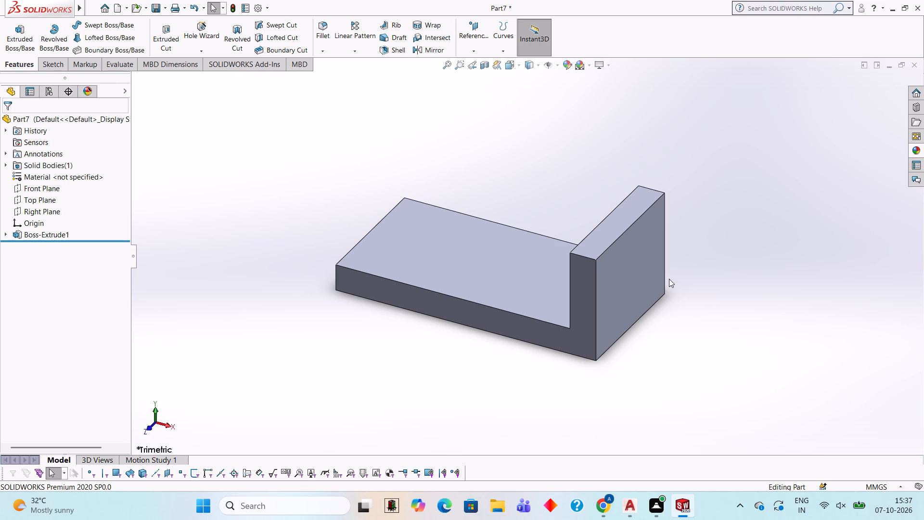
middle_click_drag(721, 220, 695, 221)
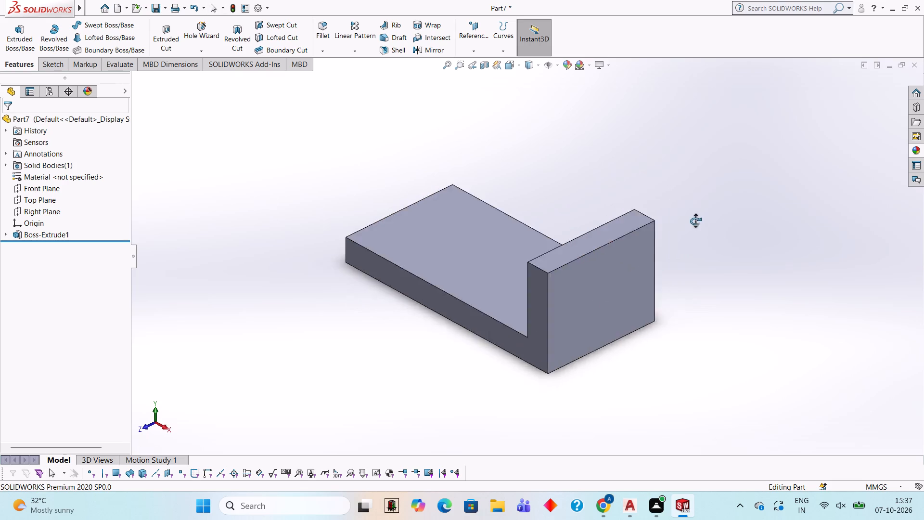
middle_click_drag(695, 221, 673, 220)
left_click(564, 274)
left_click(604, 242)
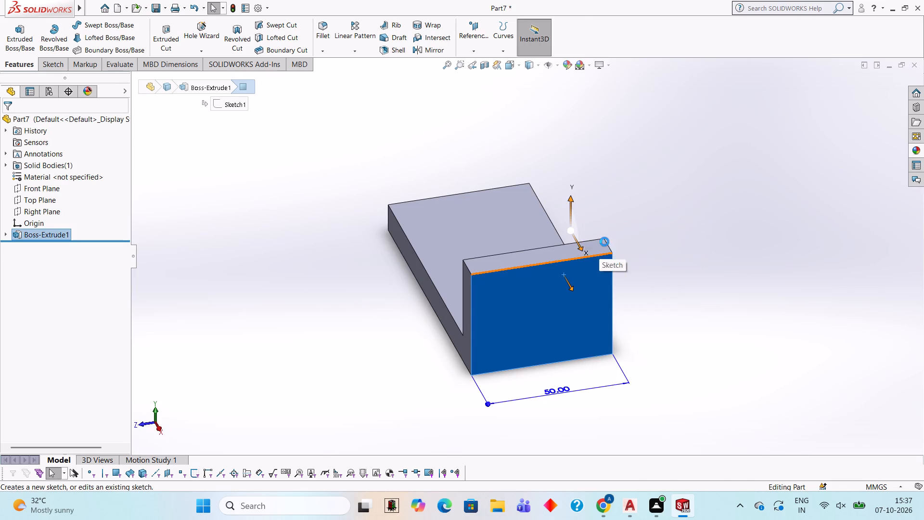
key("ctrl+8")
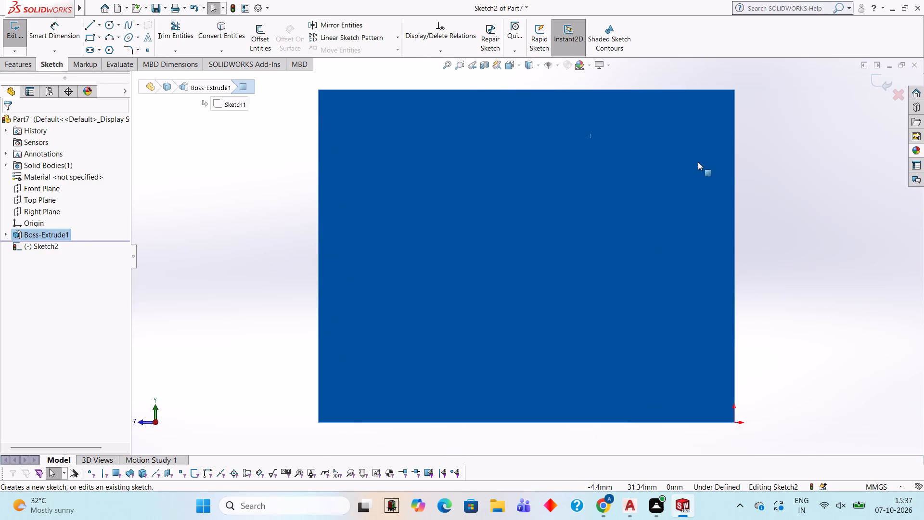
scroll(698, 162, "up", 2)
scroll(575, 158, "down", 2)
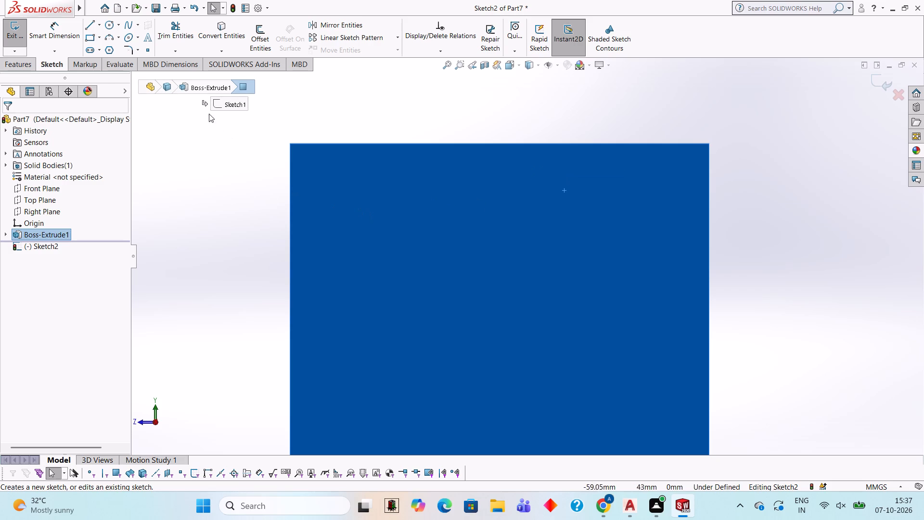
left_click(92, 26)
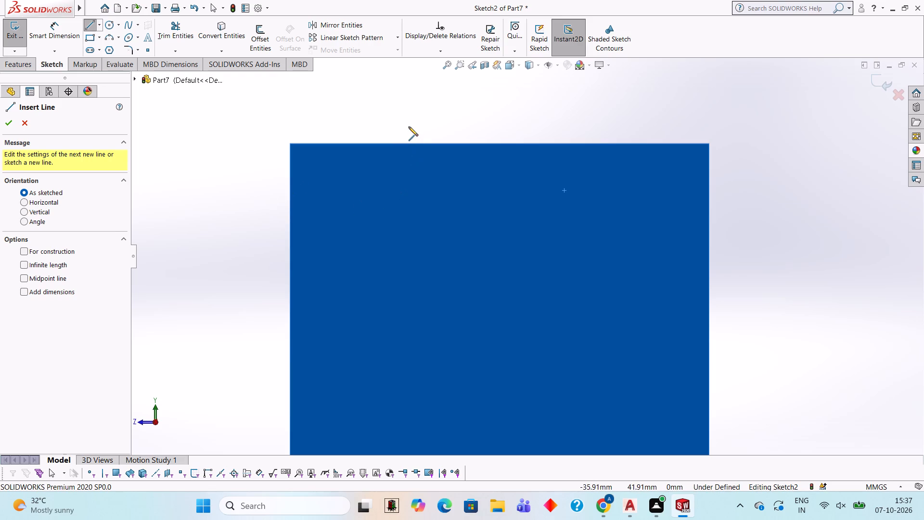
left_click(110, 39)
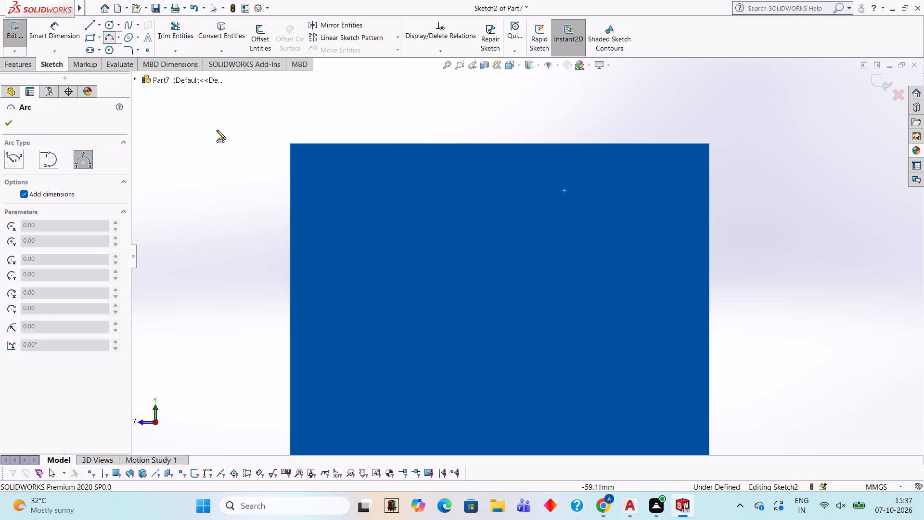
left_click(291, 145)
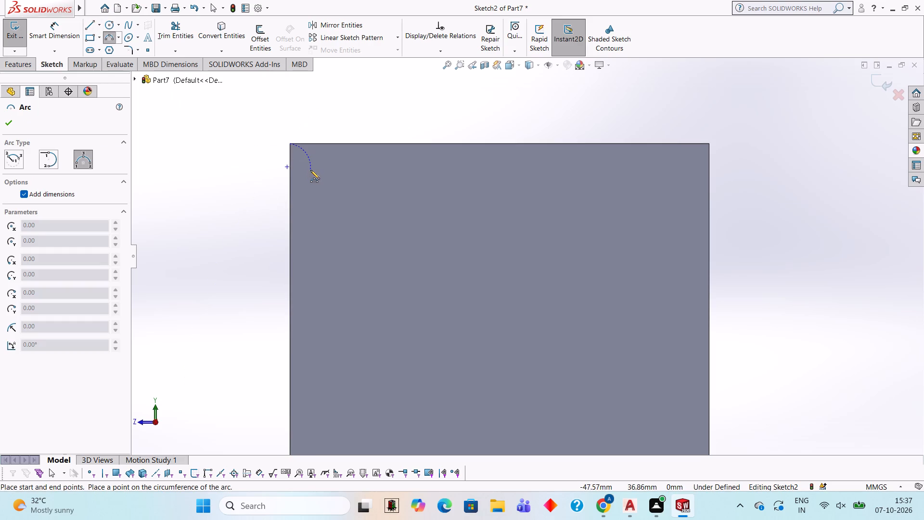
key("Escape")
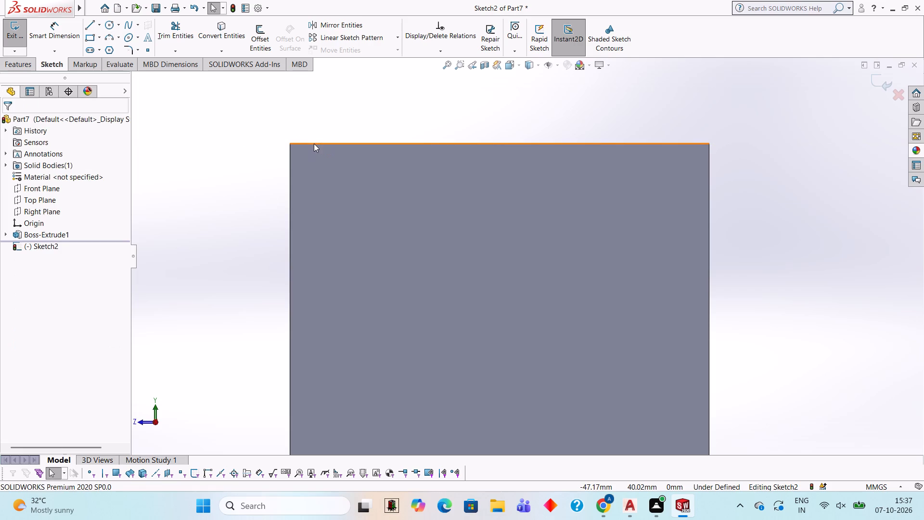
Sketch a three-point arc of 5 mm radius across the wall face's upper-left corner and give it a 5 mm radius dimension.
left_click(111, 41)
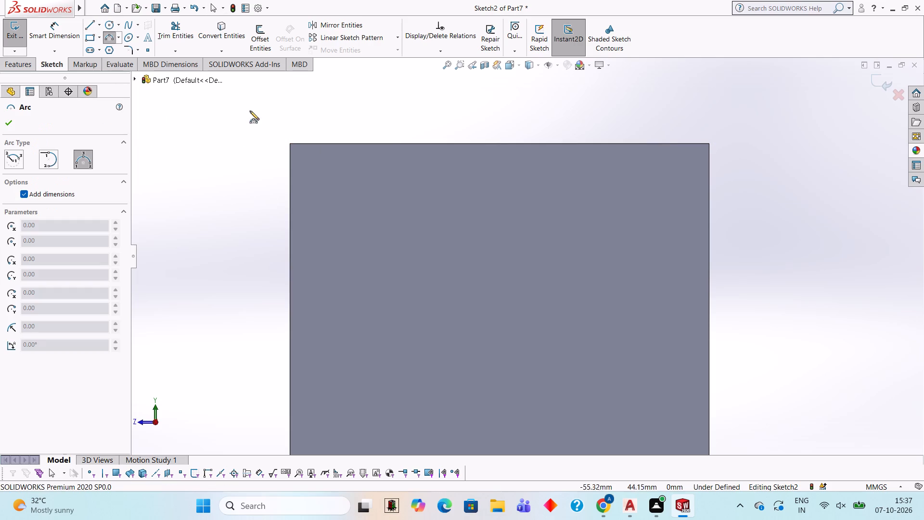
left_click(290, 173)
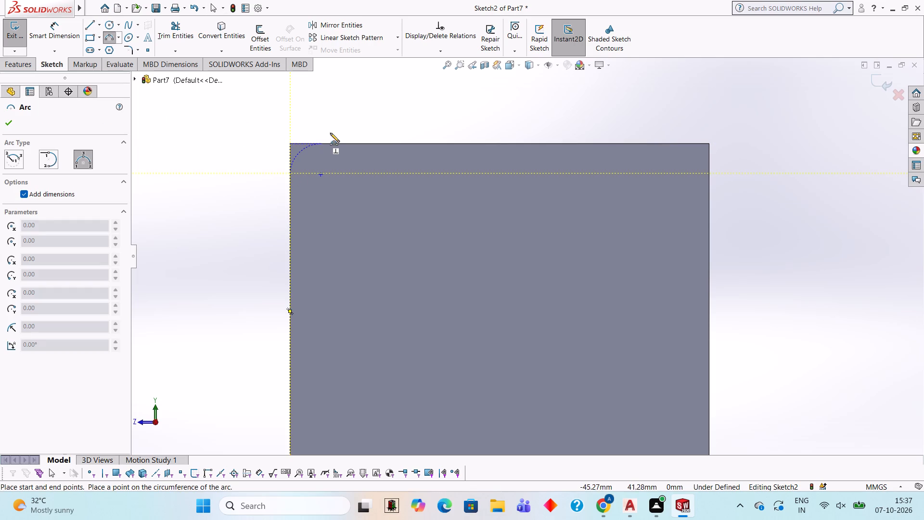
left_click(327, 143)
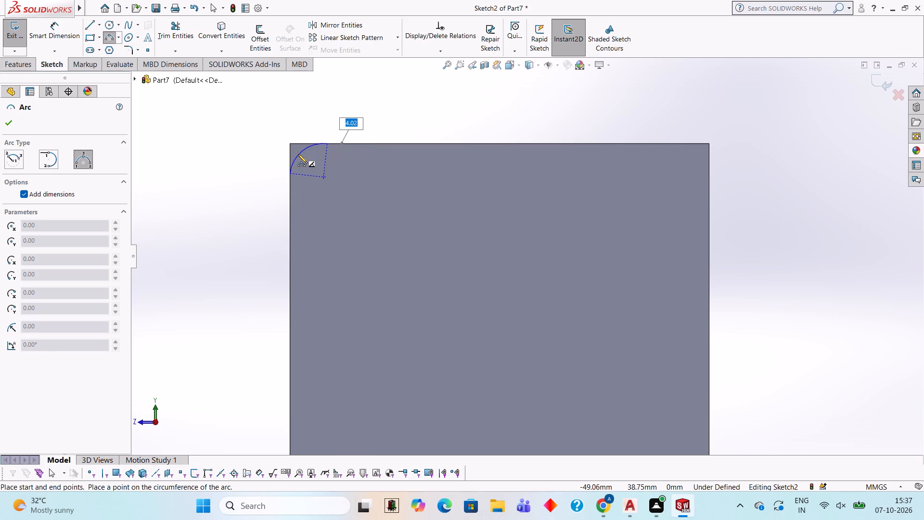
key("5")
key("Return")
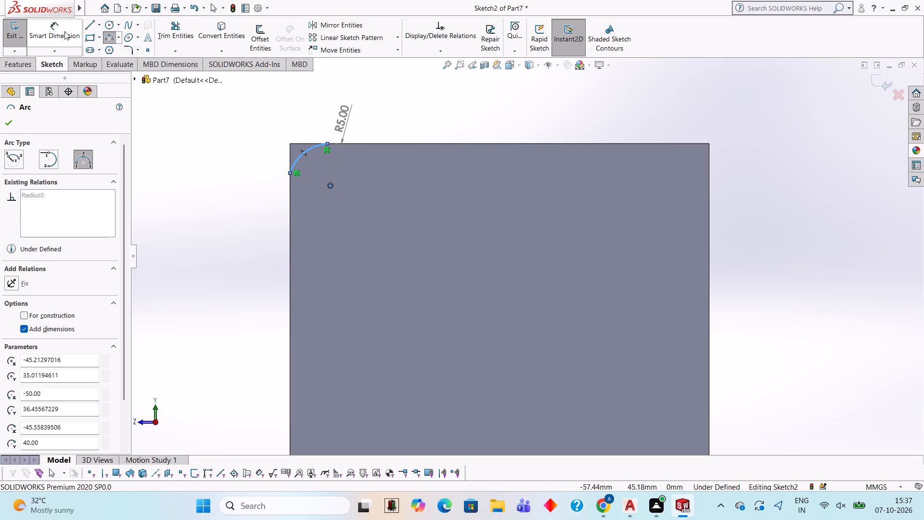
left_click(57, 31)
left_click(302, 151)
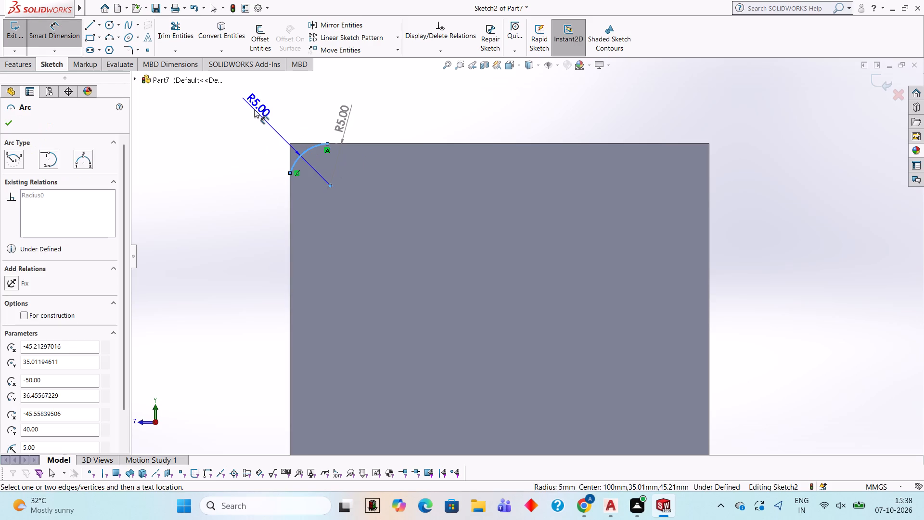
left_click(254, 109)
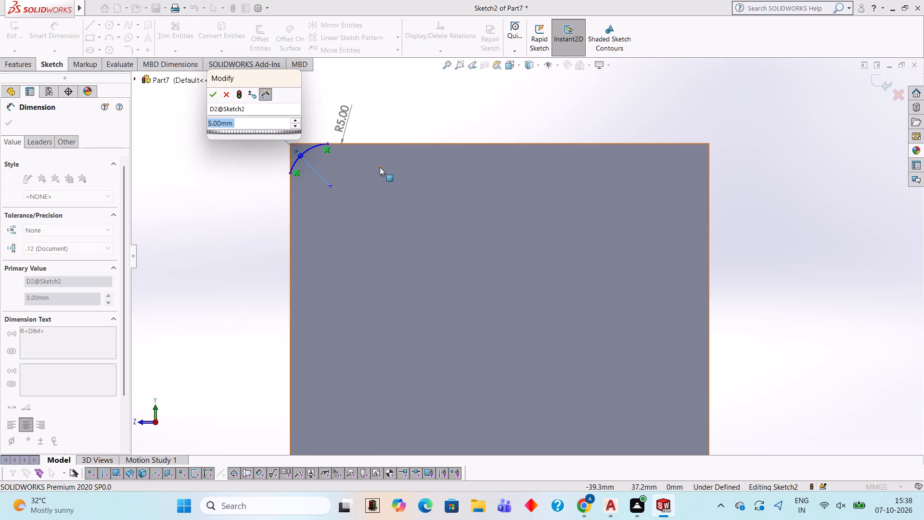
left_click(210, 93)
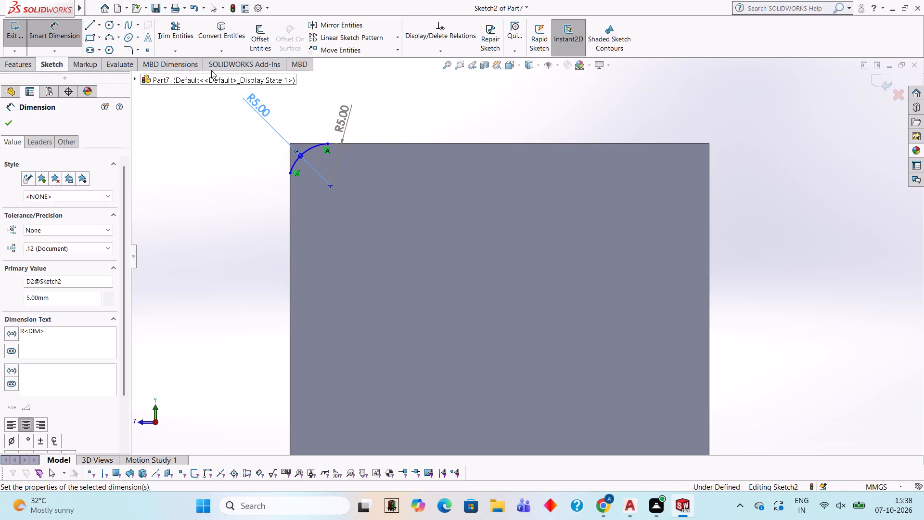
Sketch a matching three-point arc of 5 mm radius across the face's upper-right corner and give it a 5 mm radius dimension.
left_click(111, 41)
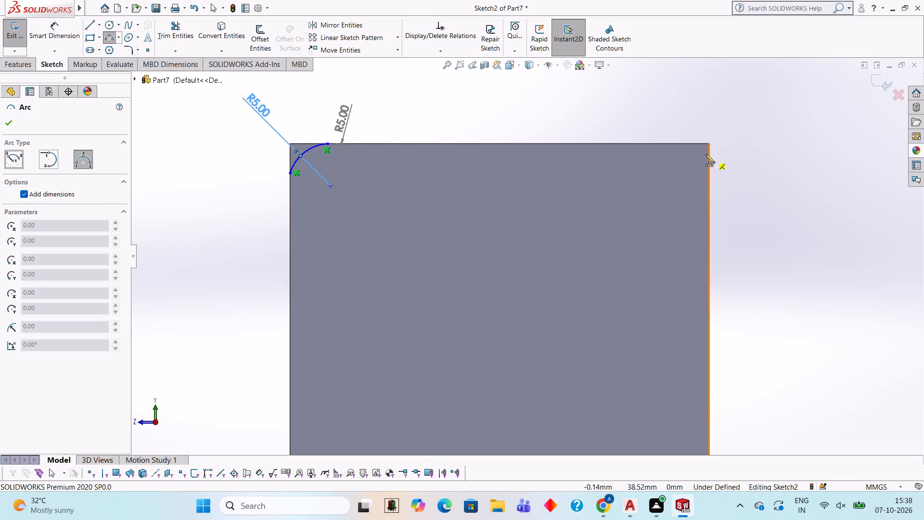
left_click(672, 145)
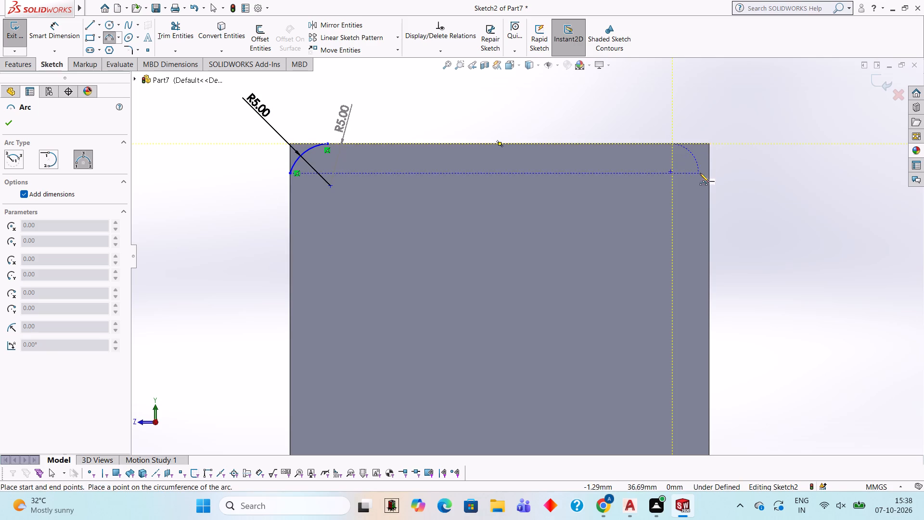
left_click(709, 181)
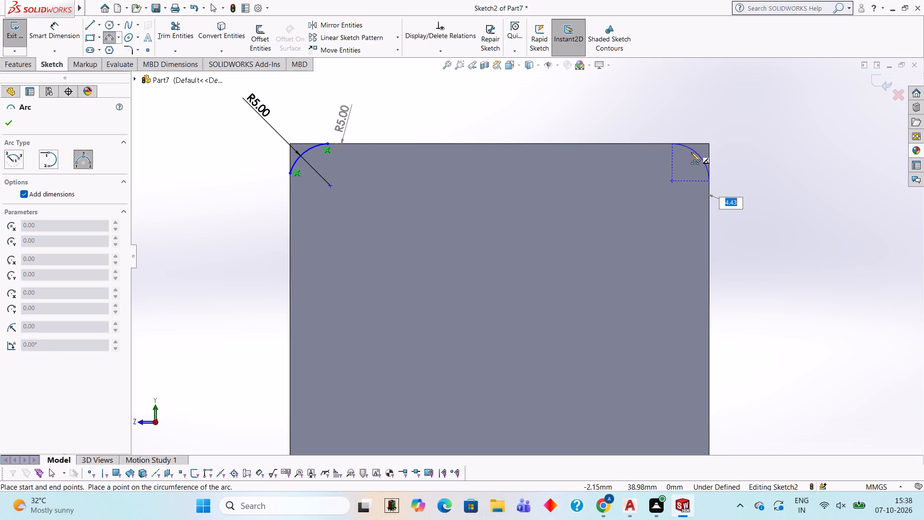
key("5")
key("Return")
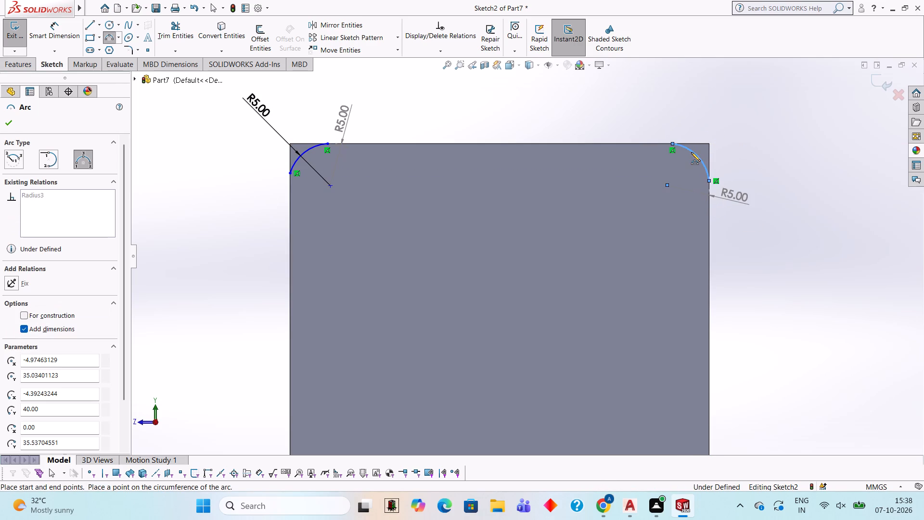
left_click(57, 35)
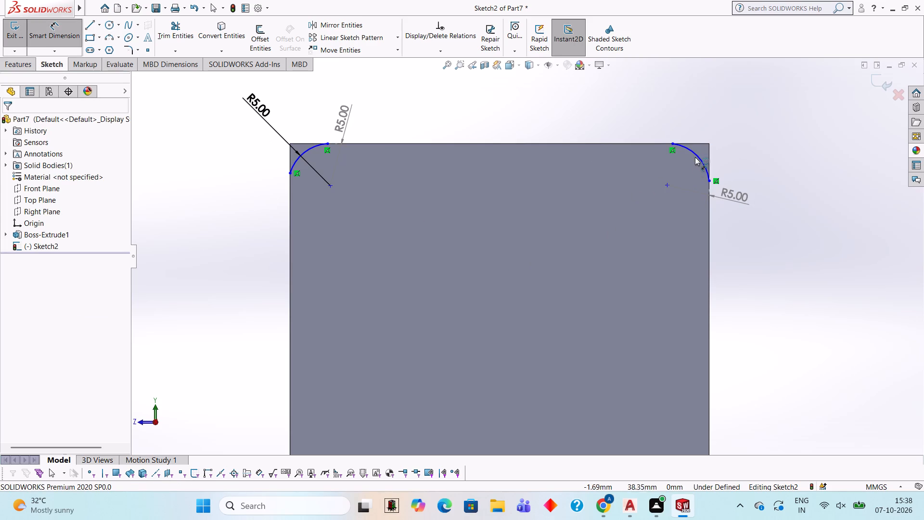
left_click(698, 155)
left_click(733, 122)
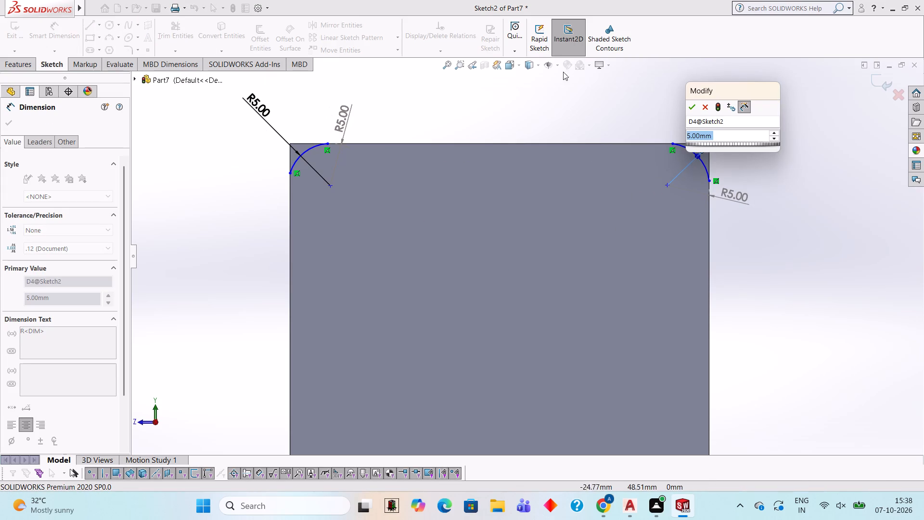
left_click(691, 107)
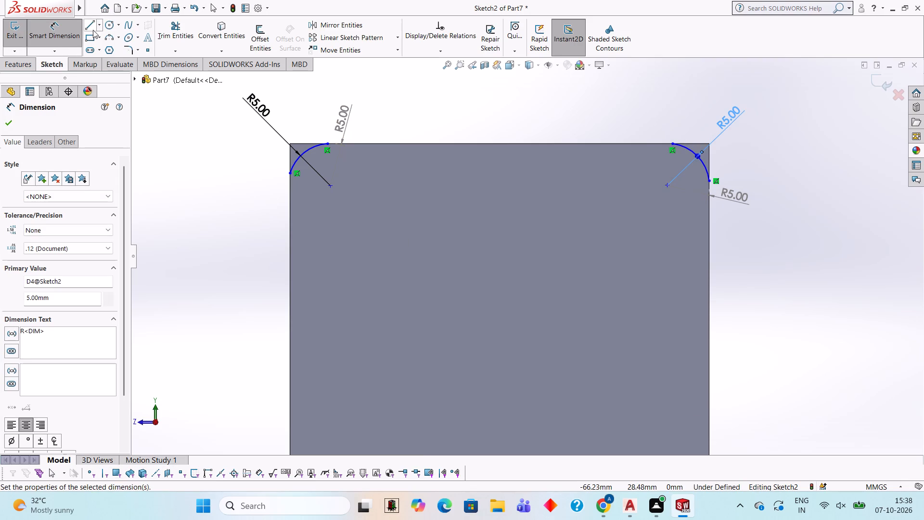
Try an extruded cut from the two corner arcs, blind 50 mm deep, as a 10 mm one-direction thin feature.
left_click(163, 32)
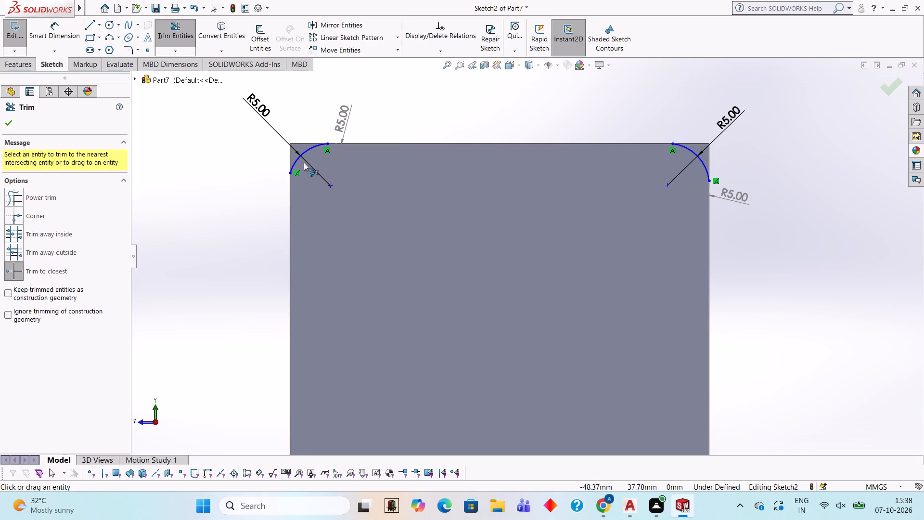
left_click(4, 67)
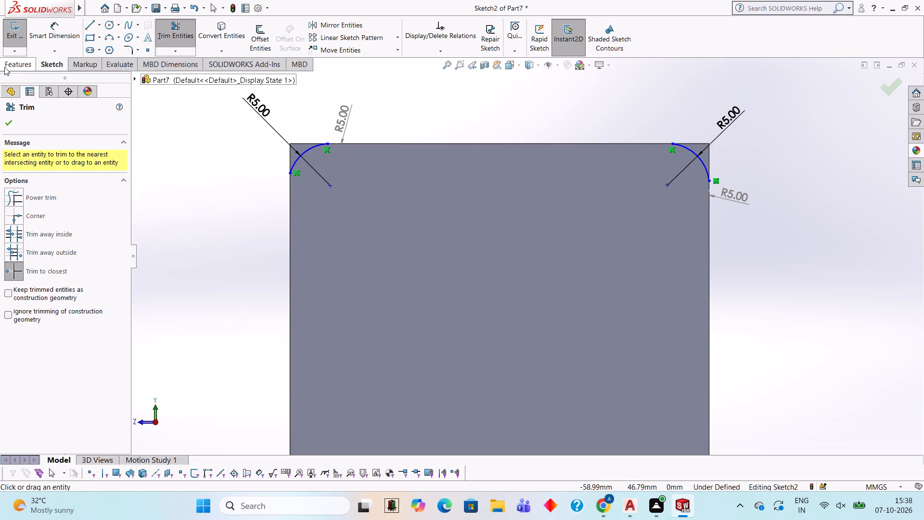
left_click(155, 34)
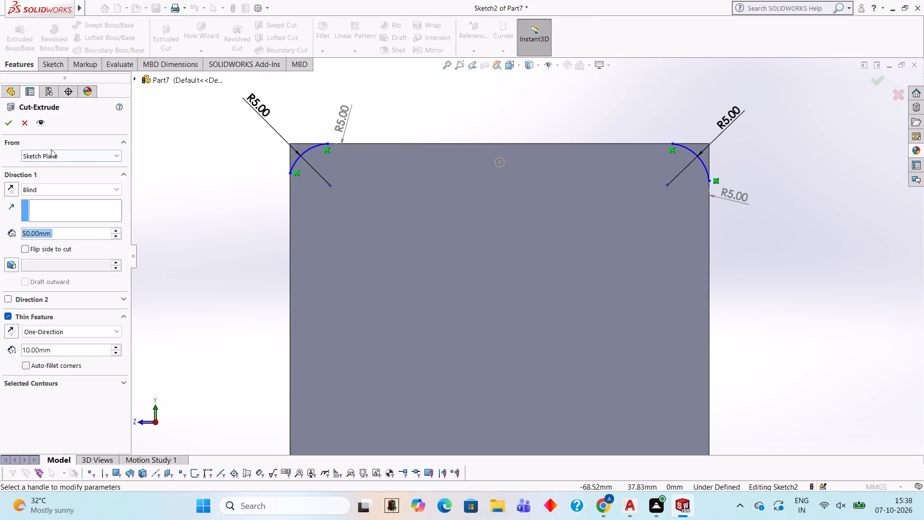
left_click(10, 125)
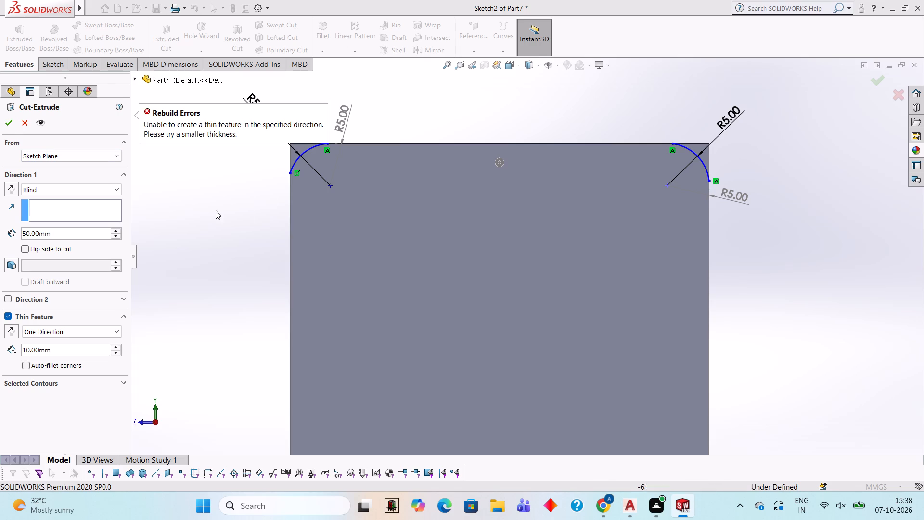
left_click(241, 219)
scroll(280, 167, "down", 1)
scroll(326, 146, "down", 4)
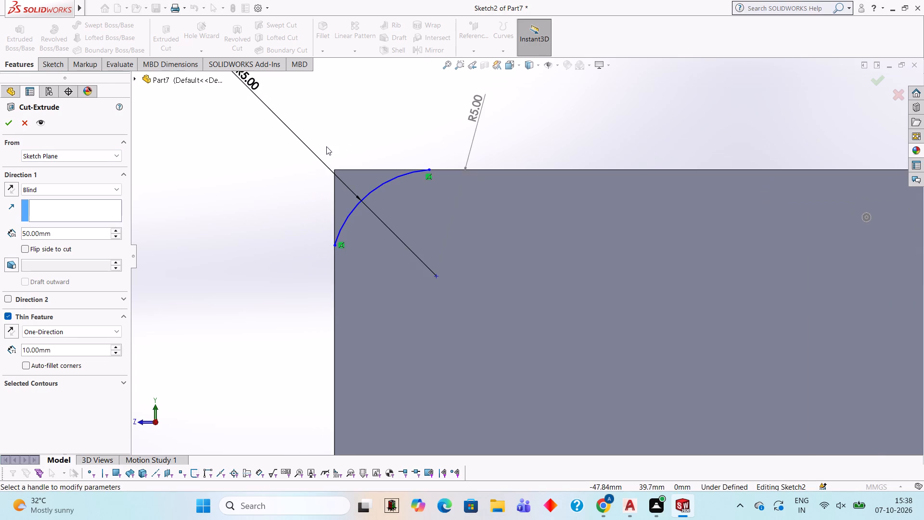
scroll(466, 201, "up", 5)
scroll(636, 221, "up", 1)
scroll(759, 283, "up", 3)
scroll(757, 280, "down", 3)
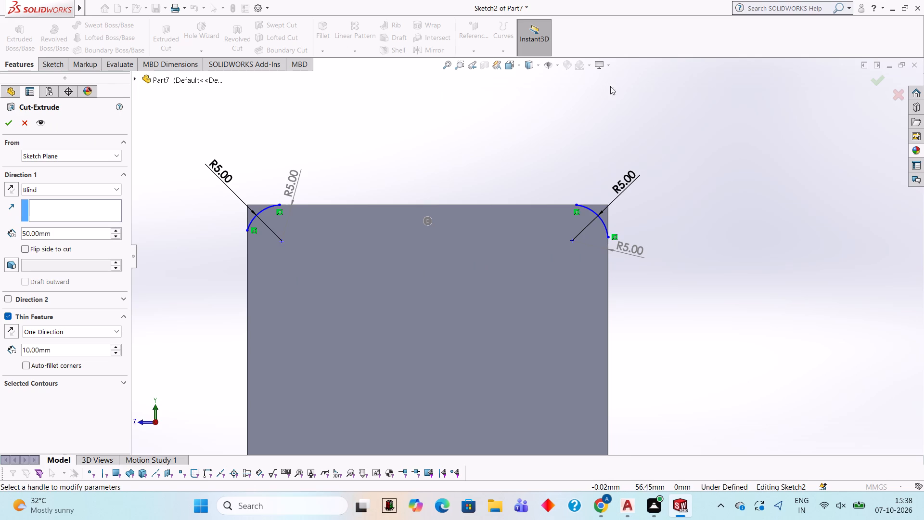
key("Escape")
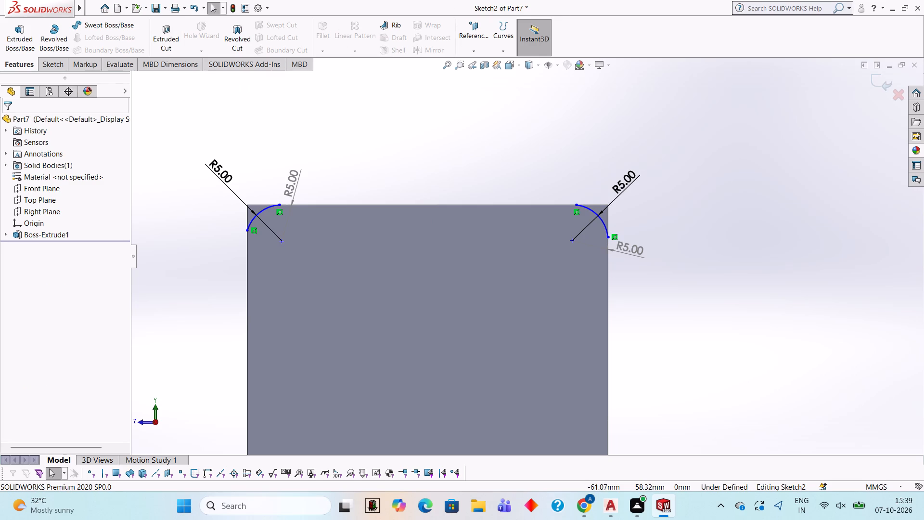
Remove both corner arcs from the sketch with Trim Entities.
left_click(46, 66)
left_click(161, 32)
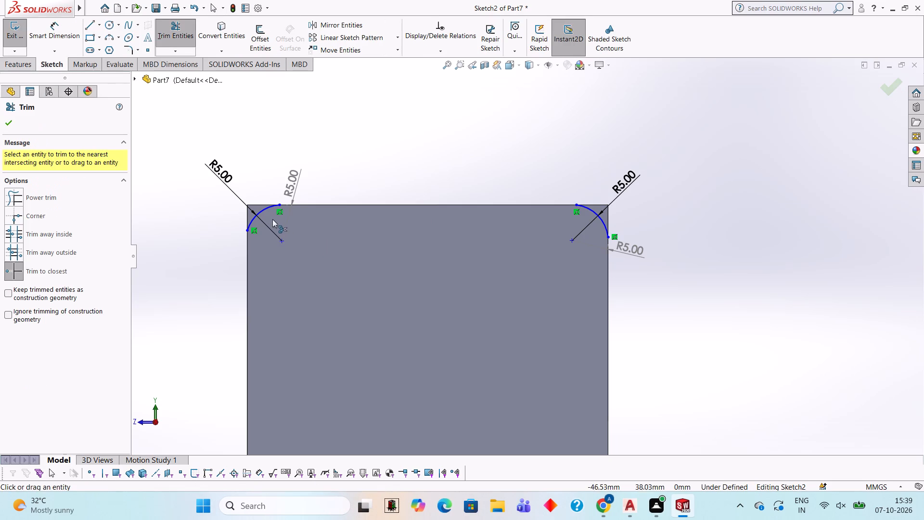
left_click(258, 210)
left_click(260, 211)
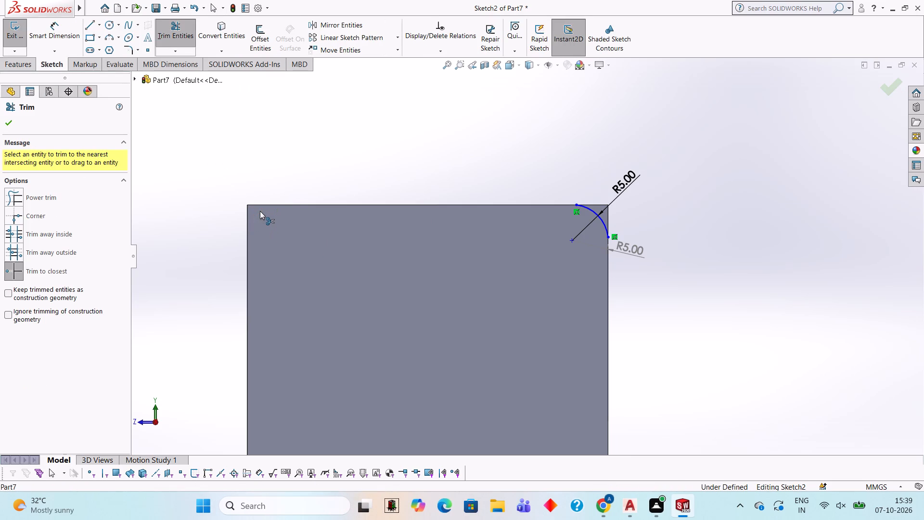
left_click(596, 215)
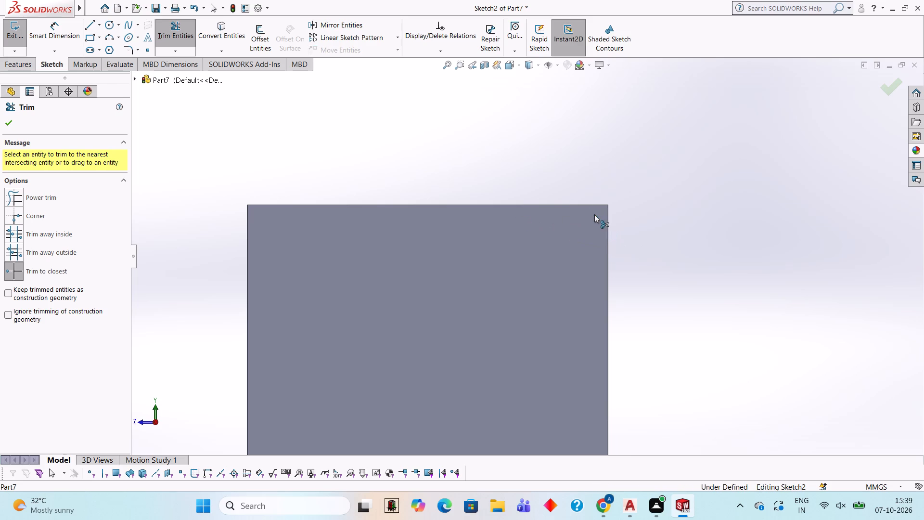
From the face's upper-left corner, sketch a 5 mm line down the side edge and a 5 mm horizontal line inward.
left_click(131, 51)
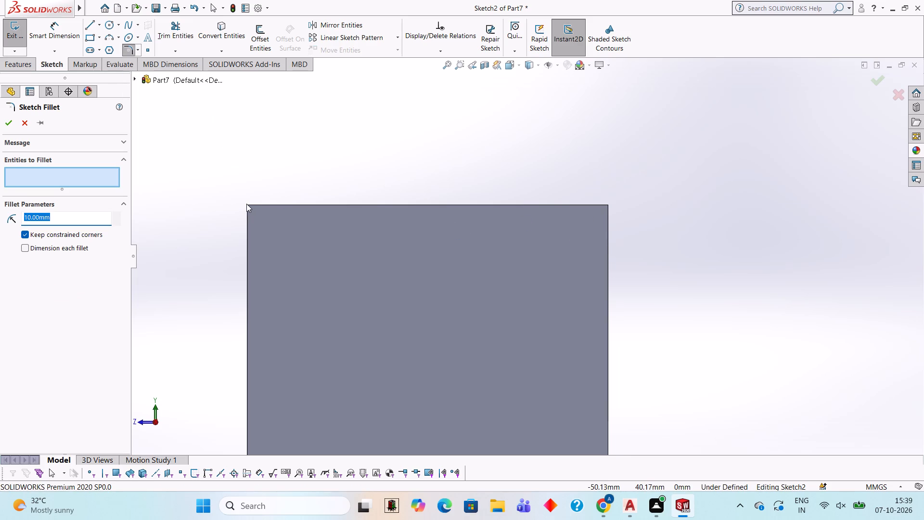
left_click(111, 38)
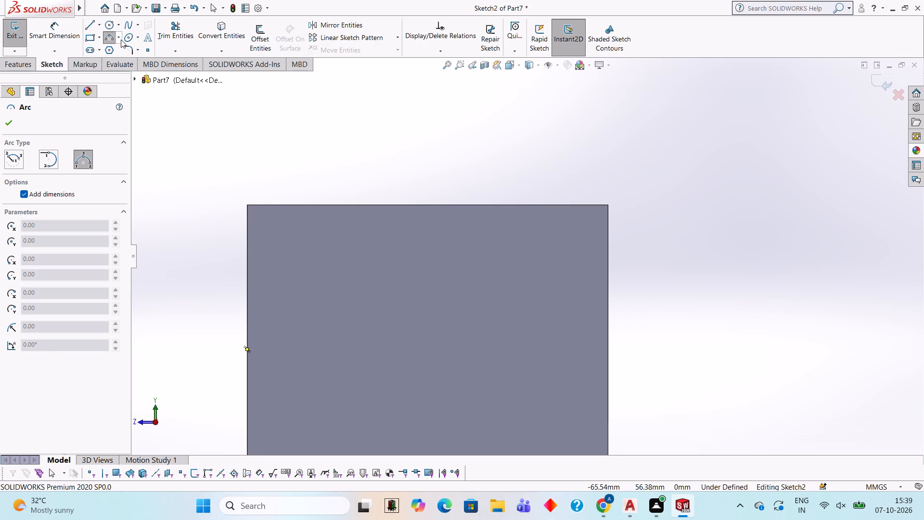
left_click(87, 23)
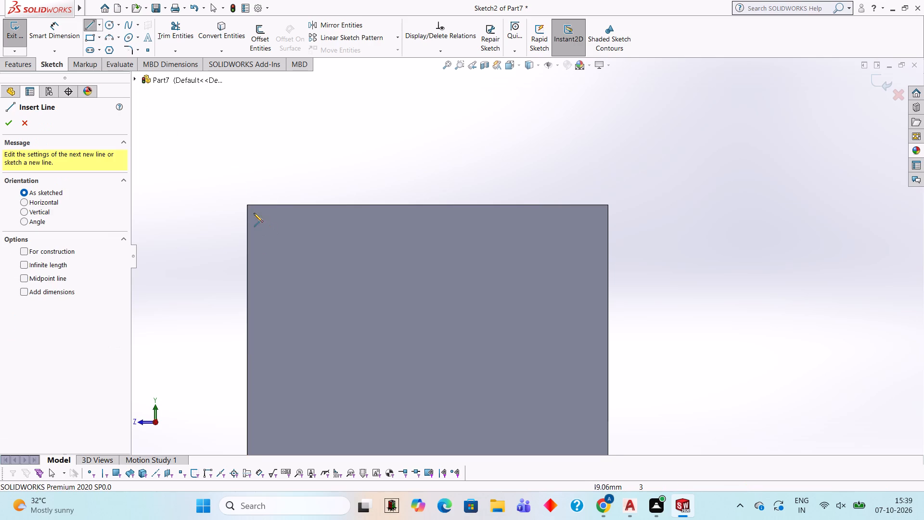
left_click(247, 204)
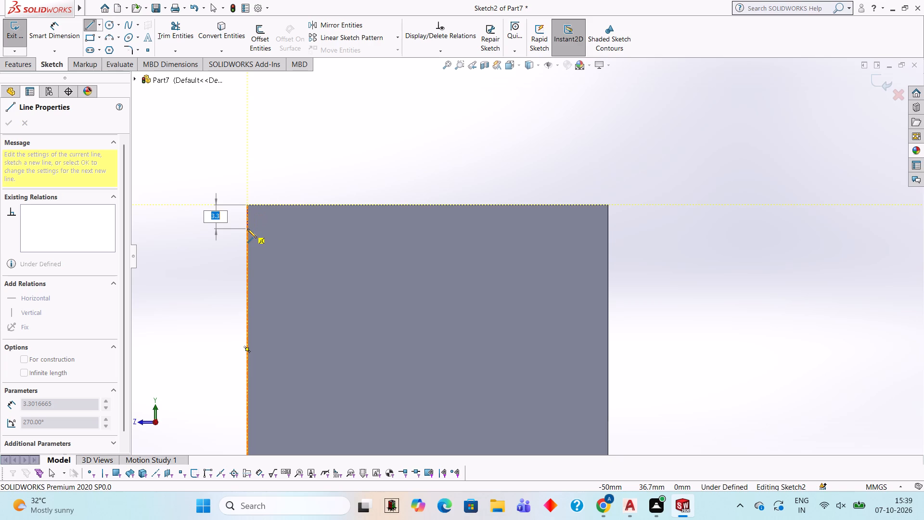
key("5")
key("Return")
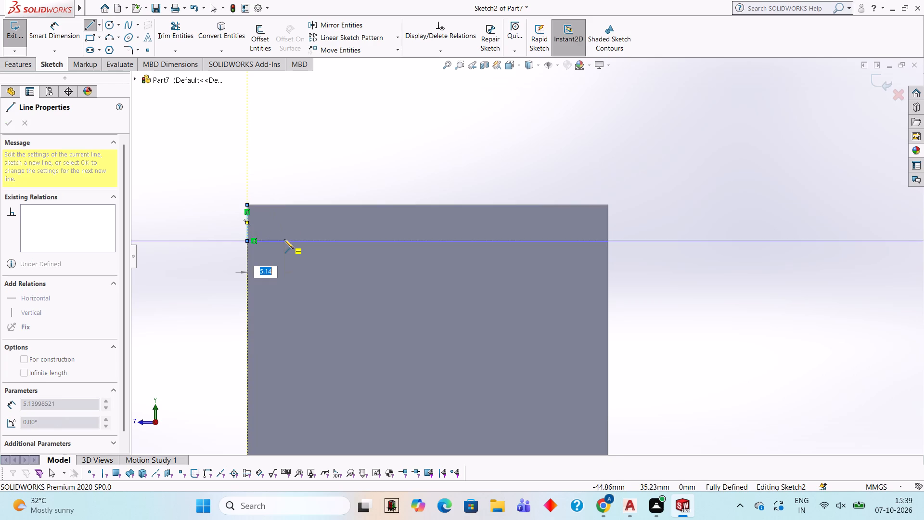
key("5")
key("Return")
key("Escape")
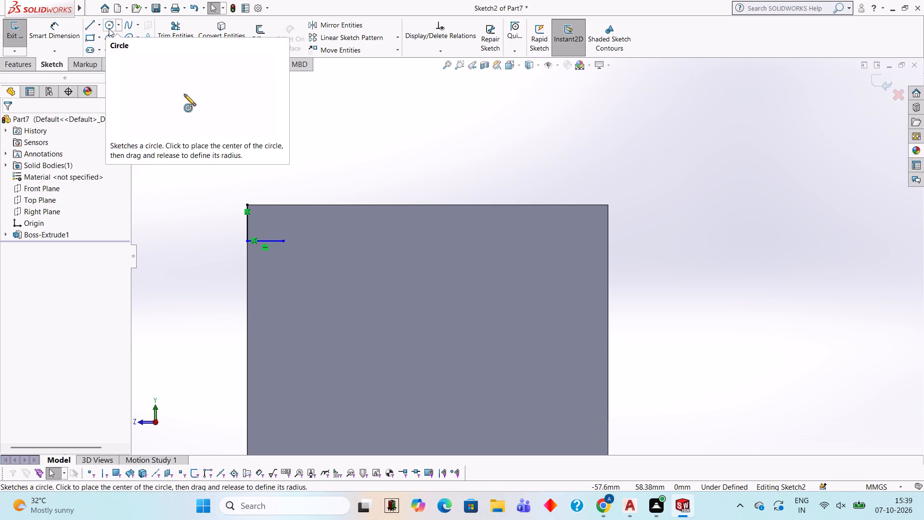
Sketch a circle of 5 mm radius centred on the inner end of the horizontal line.
left_click(109, 28)
left_click(282, 242)
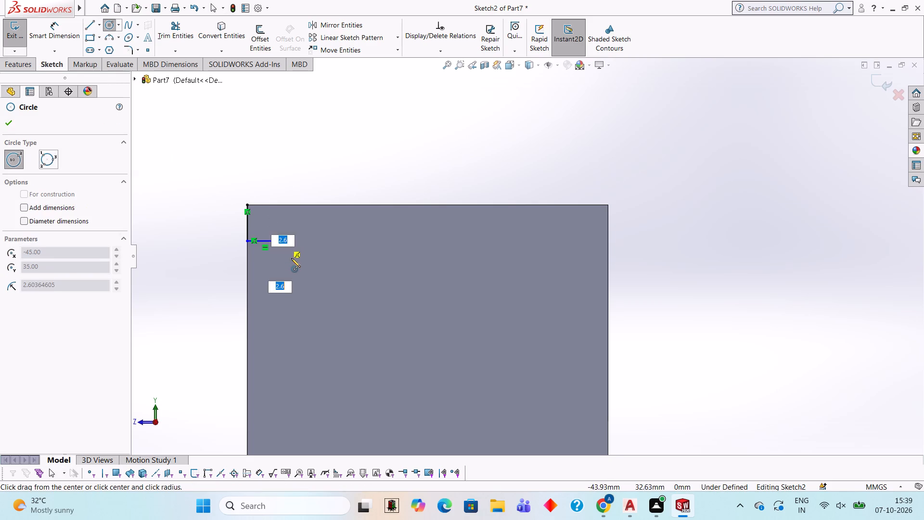
key("5")
key("Return")
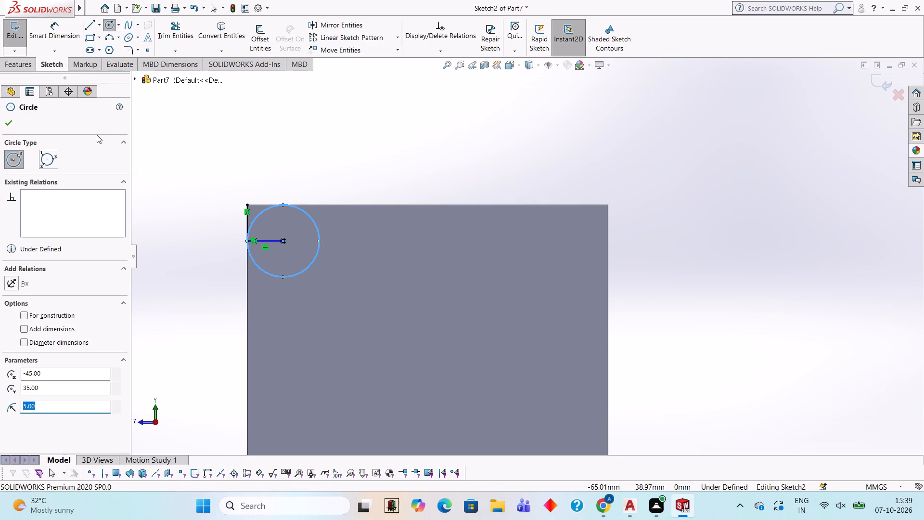
Sketch a line along the top edge from the face's upper-left corner to the top of the circle.
left_click(162, 31)
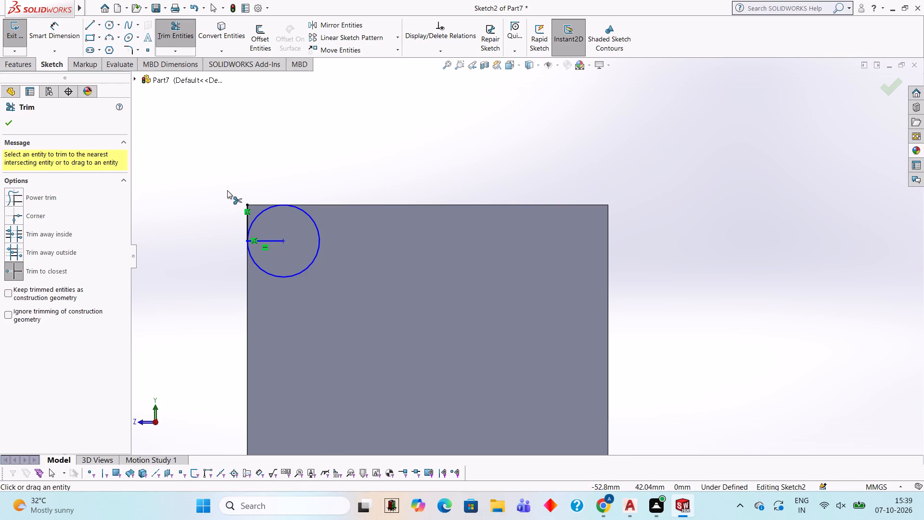
left_click(88, 22)
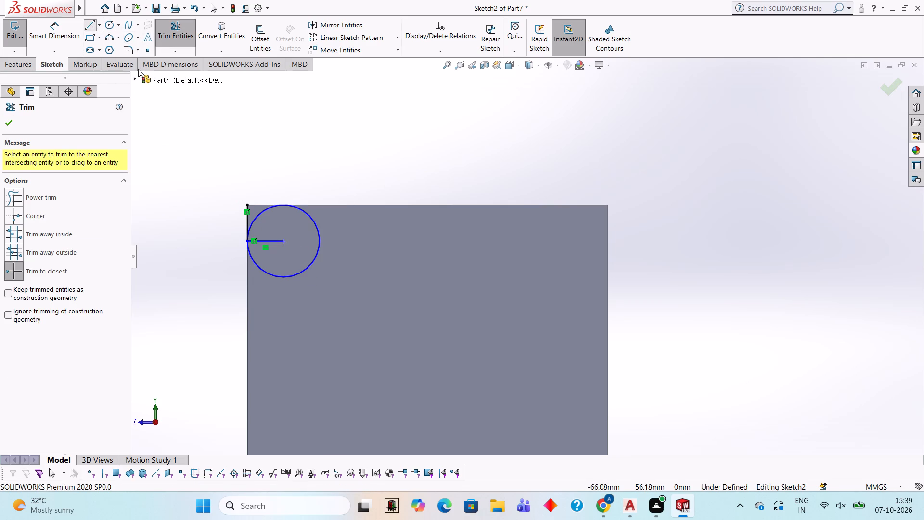
left_click(245, 204)
left_click(283, 204)
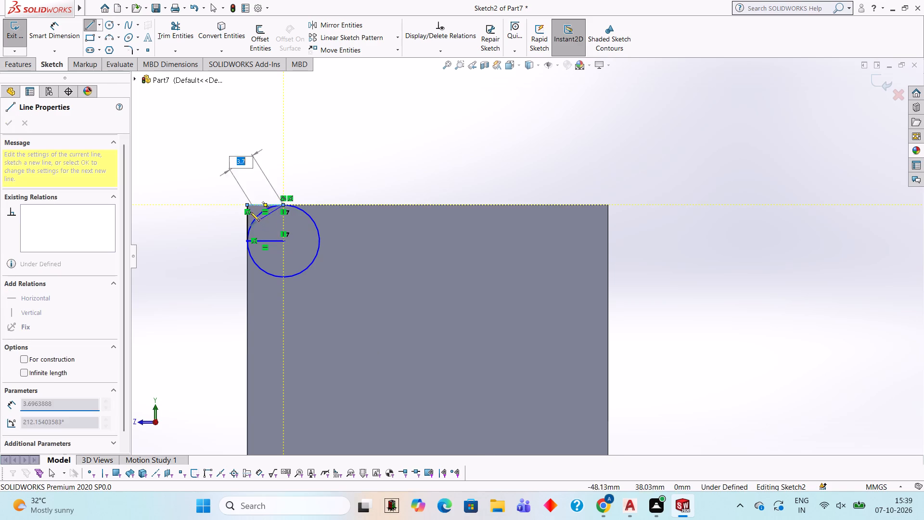
Trim the upper-left circle to its corner arc and remove the horizontal radius line inside it.
left_click(186, 40)
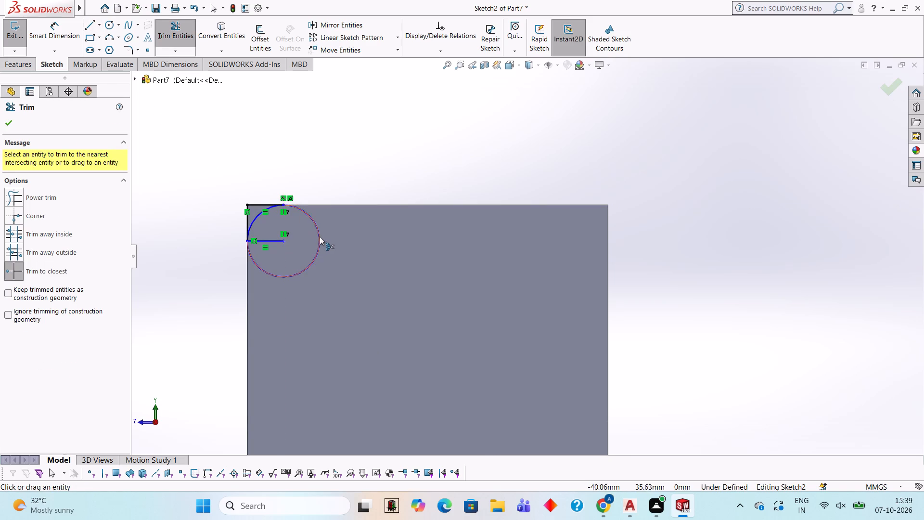
left_click(320, 236)
left_click(263, 239)
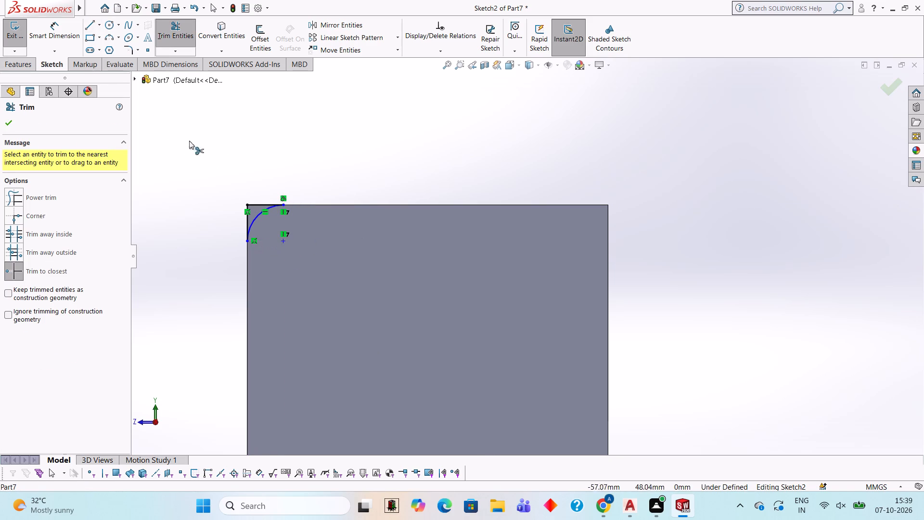
From the face's upper-right corner, sketch a 5 mm line down the side edge and a 5 mm horizontal line inward.
left_click(91, 26)
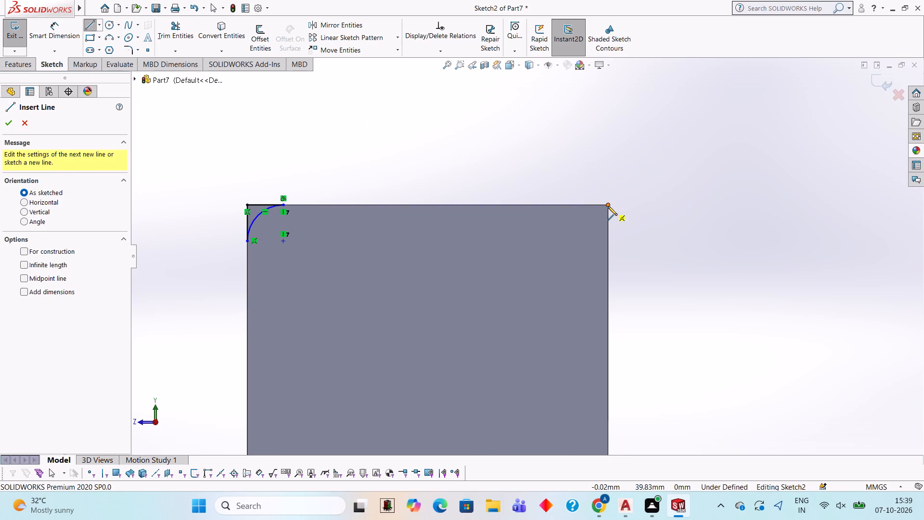
left_click(608, 206)
key("5")
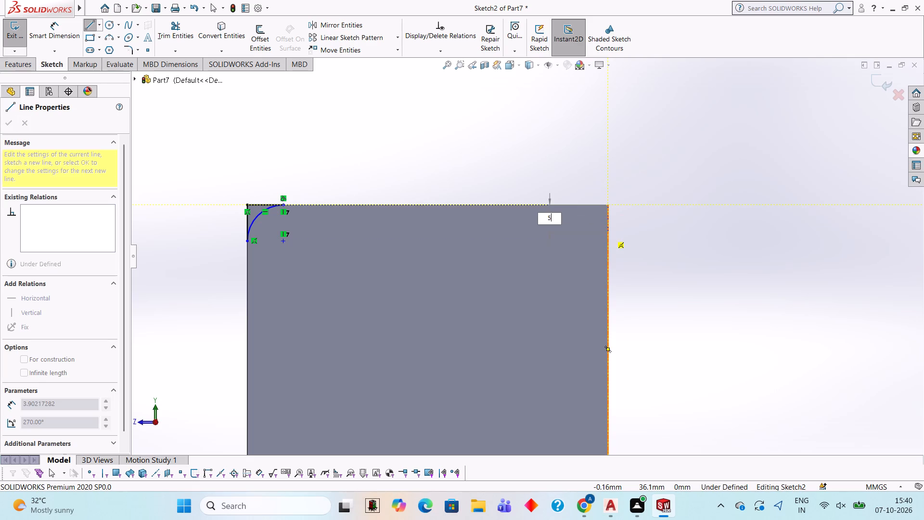
key("Return")
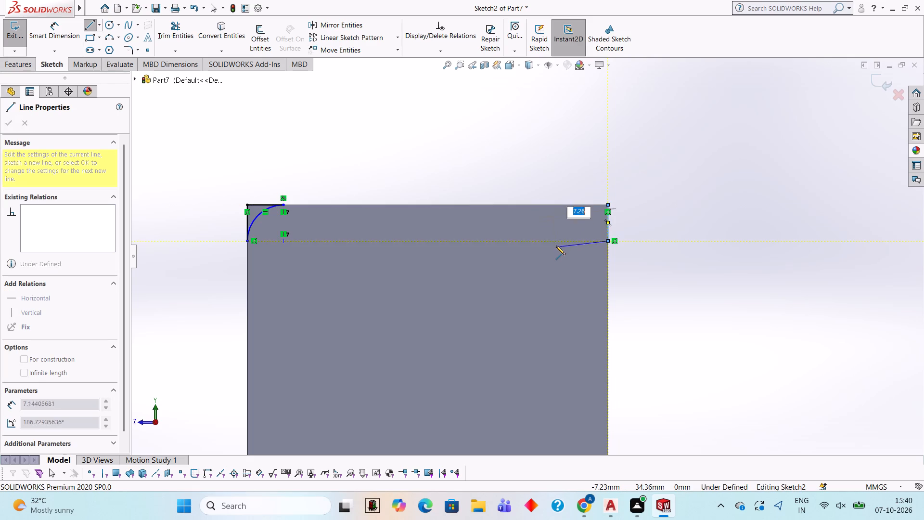
key("5")
key("Return")
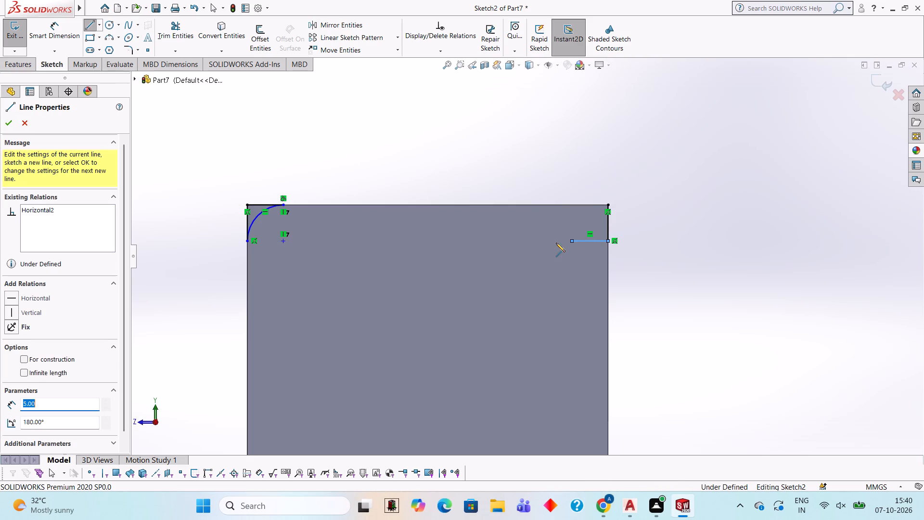
Sketch a circle of 5 mm radius centred on the inner end of the upper-right horizontal line.
left_click(107, 28)
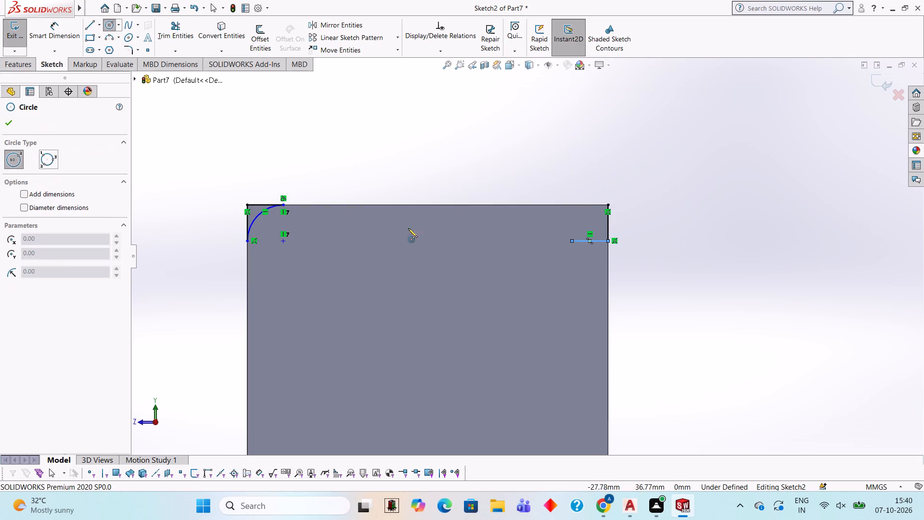
left_click(570, 239)
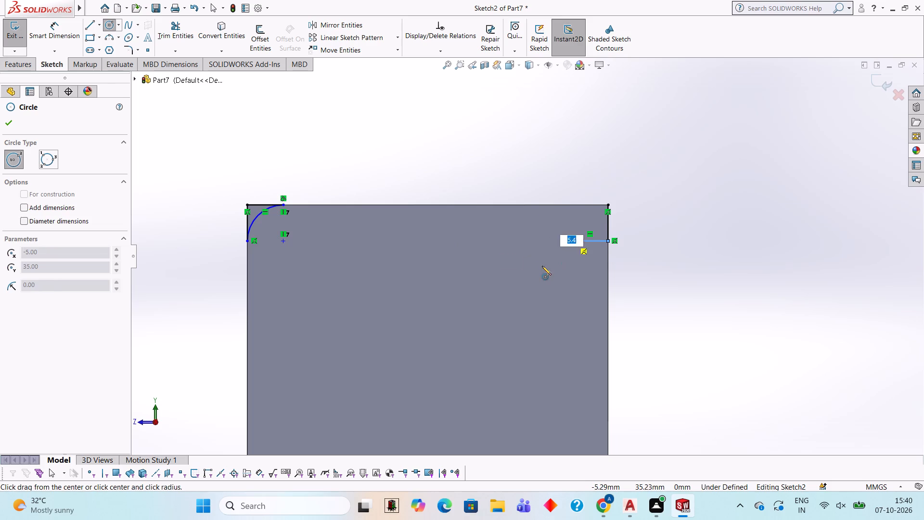
key("5")
key("Return")
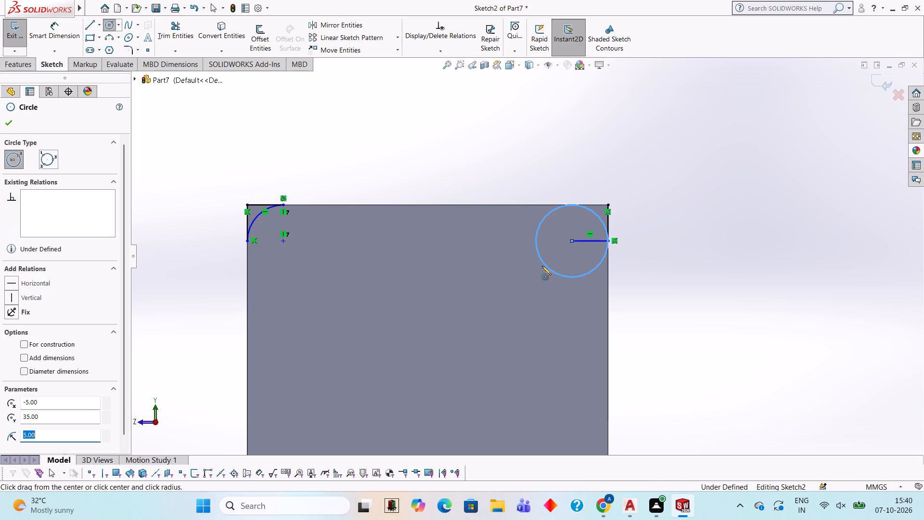
Sketch a line along the top edge from the face's upper-right corner to the top of that circle.
left_click(88, 28)
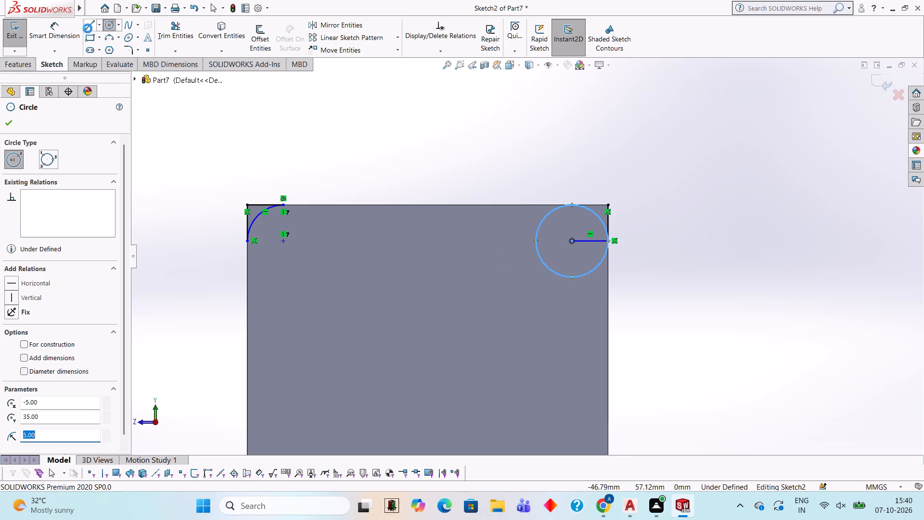
left_click(608, 204)
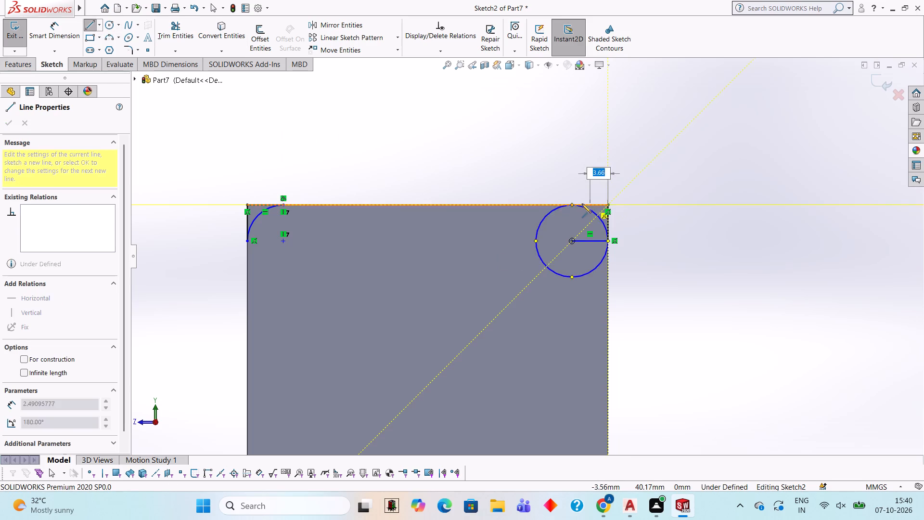
left_click(570, 204)
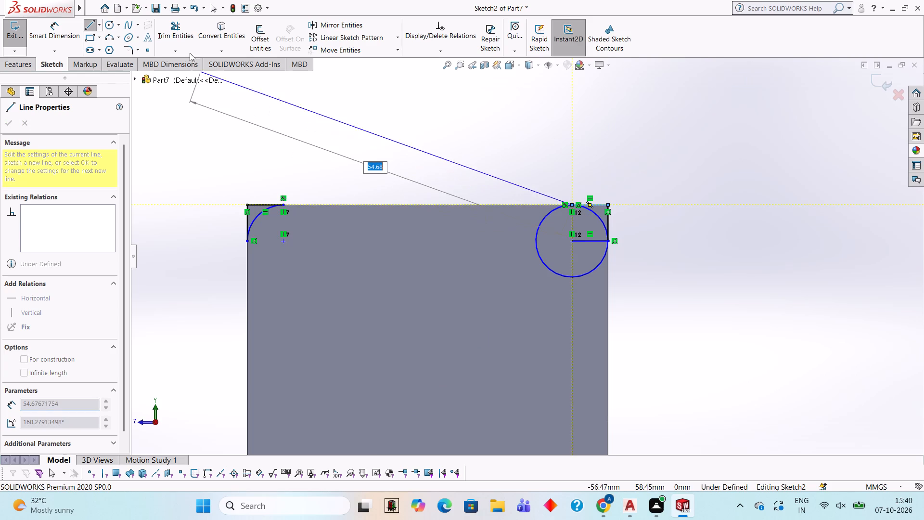
Trim the upper-right circle to its corner arc and remove the horizontal radius line inside it.
left_click(174, 35)
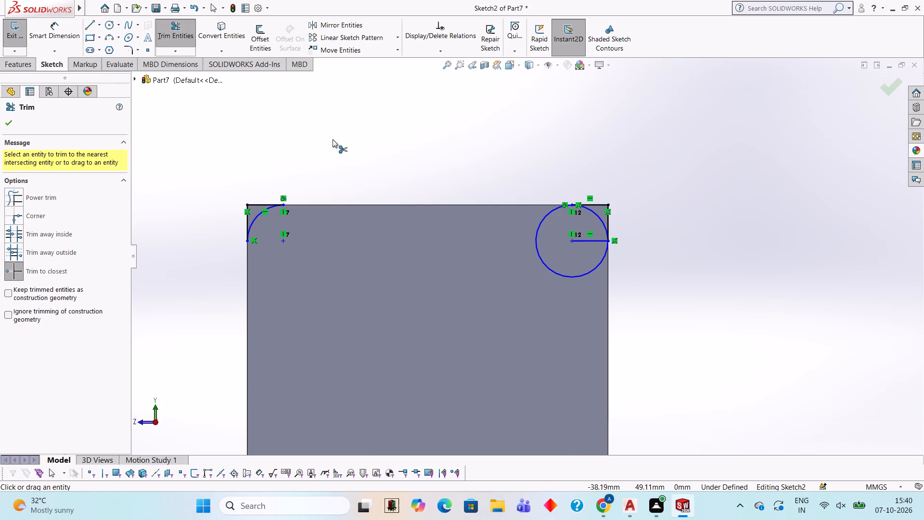
left_click(545, 264)
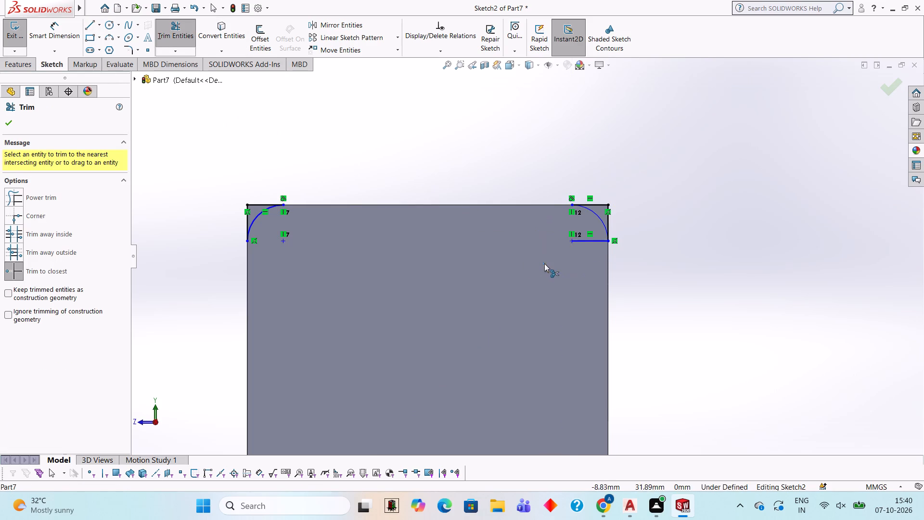
left_click(583, 238)
left_click(589, 245)
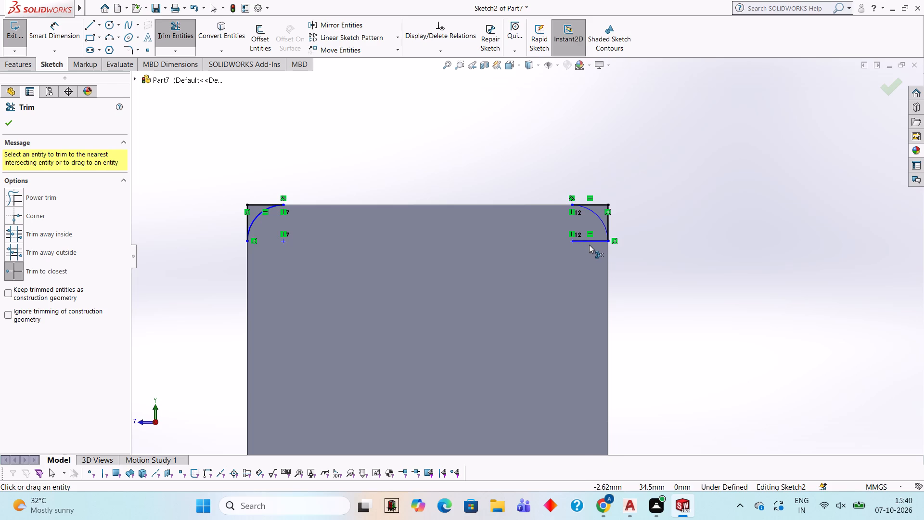
left_click(586, 240)
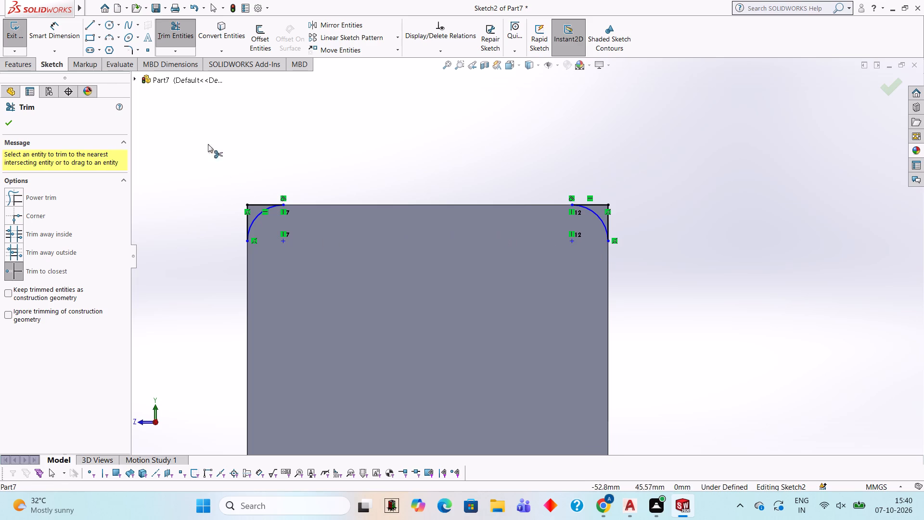
Cut both corner profiles through the upright wall with a blind Extruded Cut 50 mm deep.
left_click(20, 64)
left_click(163, 38)
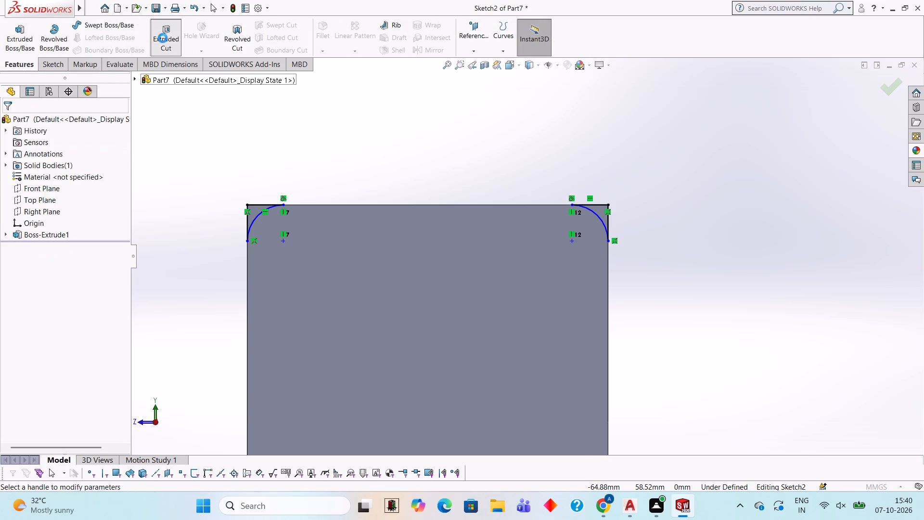
middle_click_drag(282, 104, 313, 251)
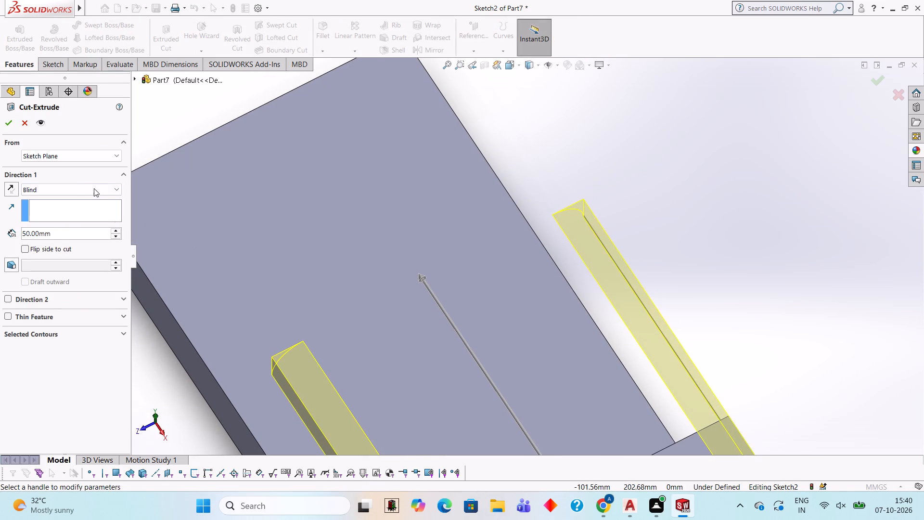
left_click(13, 128)
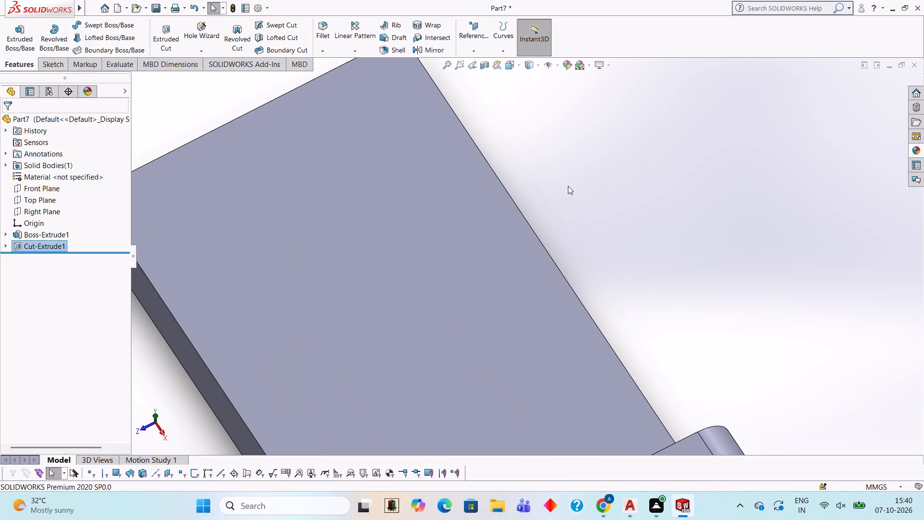
left_click(568, 186)
Start a new sketch on the upright wall's outer face, viewed normal to the face.
scroll(568, 186, "up", 3)
middle_click_drag(568, 186, 562, 194)
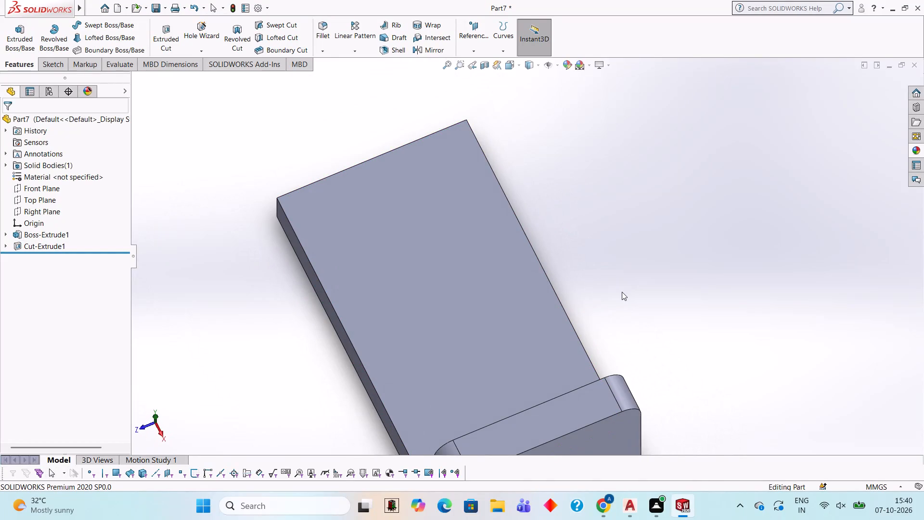
middle_click_drag(634, 276, 623, 251)
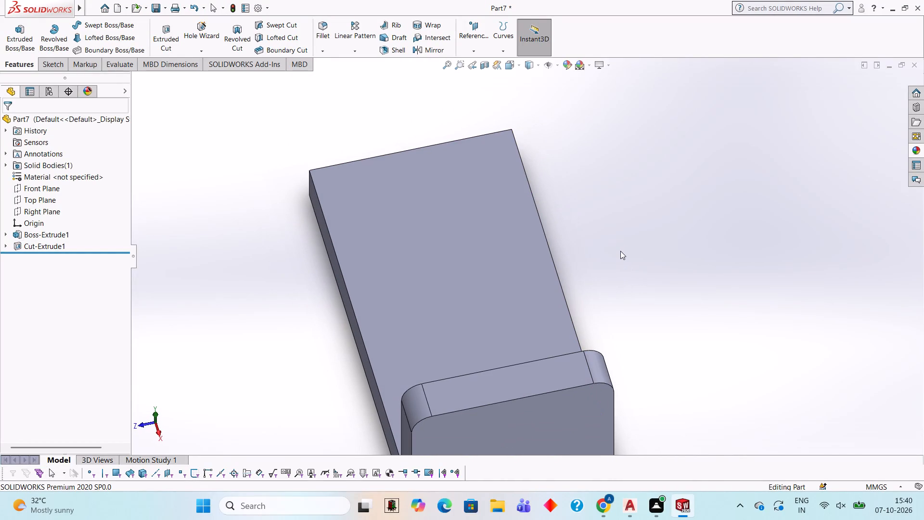
middle_click_drag(600, 307, 594, 254)
left_click(504, 360)
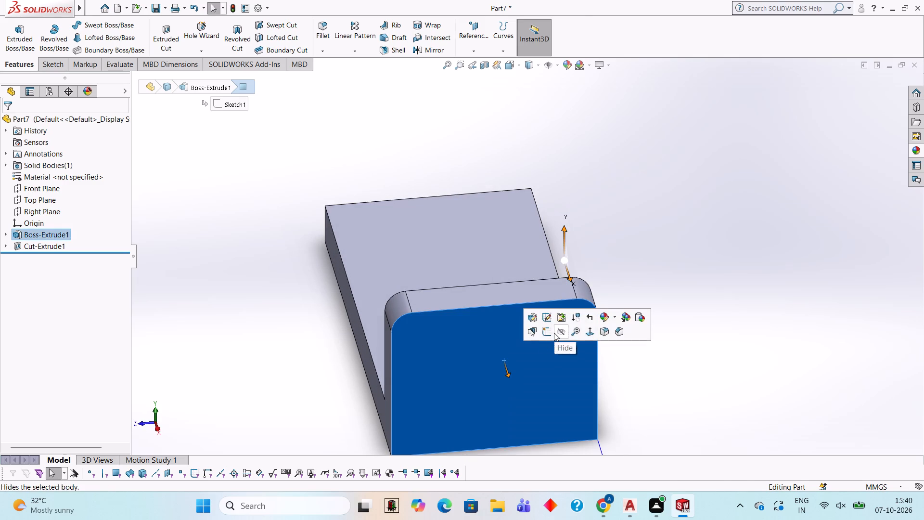
left_click(547, 333)
key("ctrl+8")
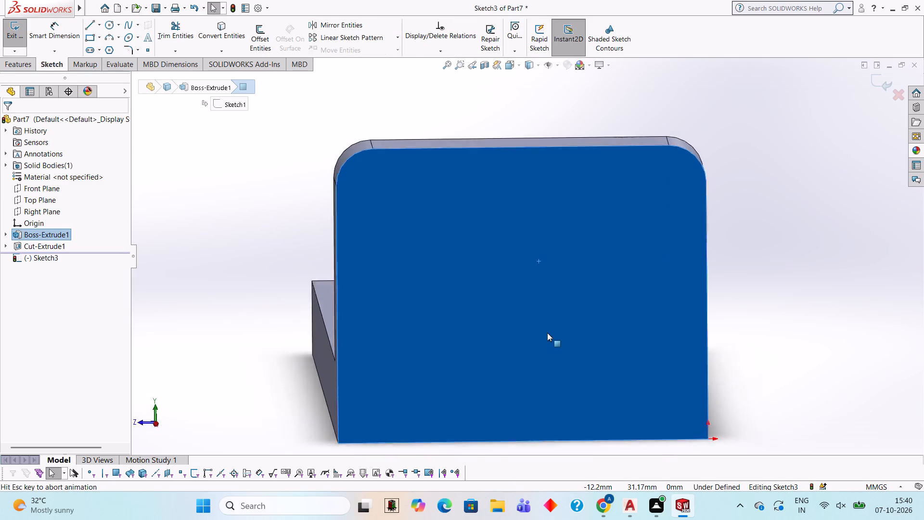
scroll(556, 170, "up", 2)
scroll(554, 170, "down", 1)
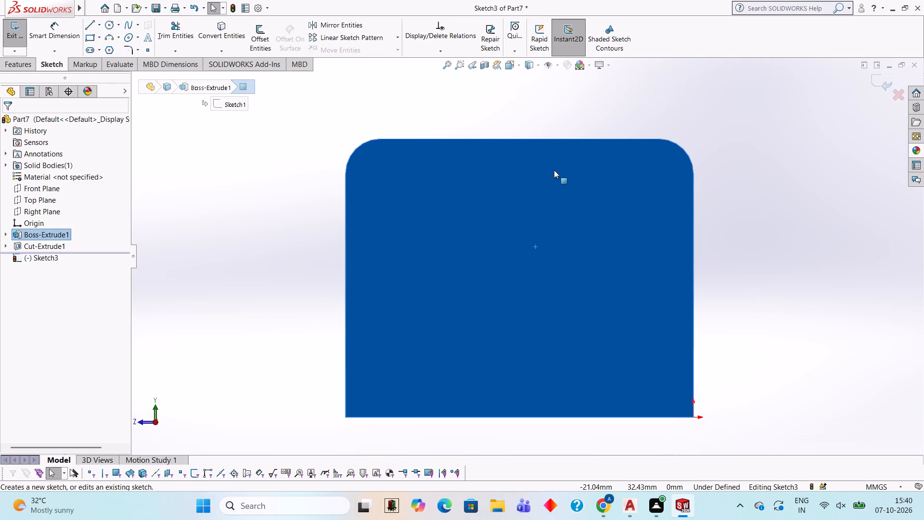
From the midpoint of the wall face's top edge, sketch a 7.5 mm line along the edge toward the upper-right corner.
left_click(91, 29)
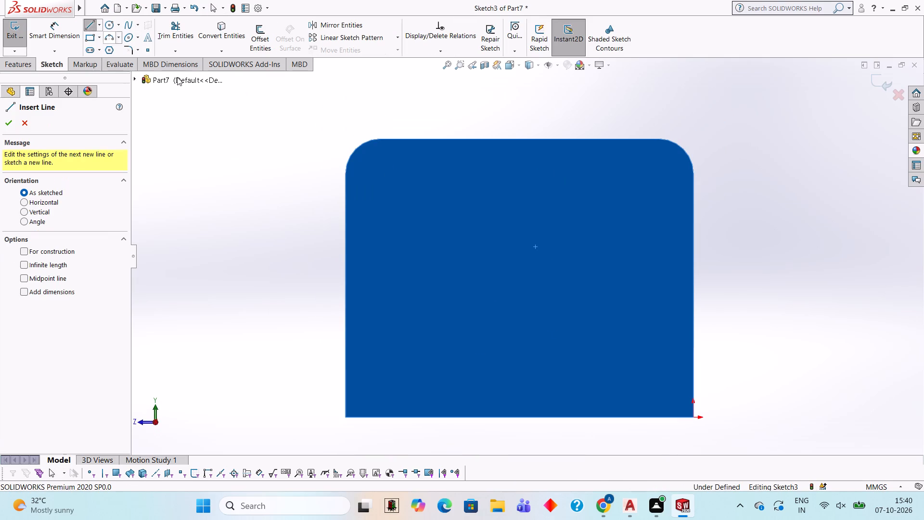
left_click(519, 139)
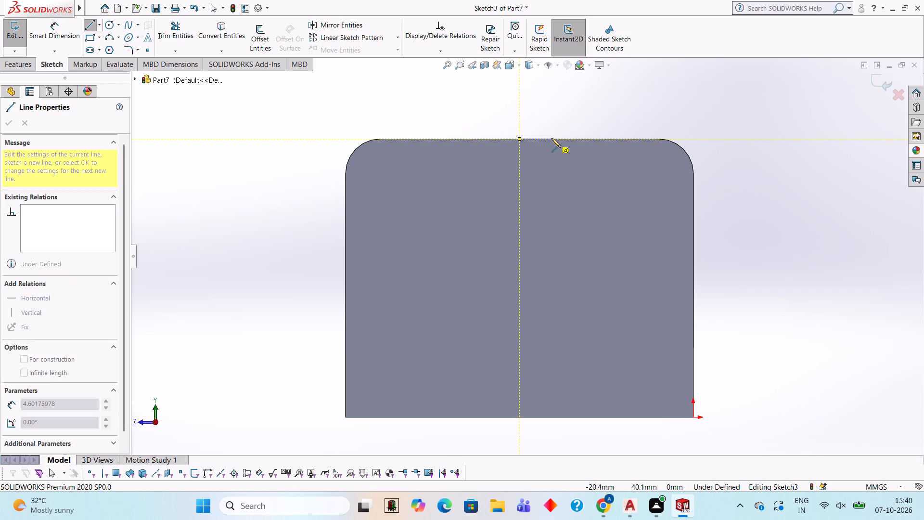
type("7.5")
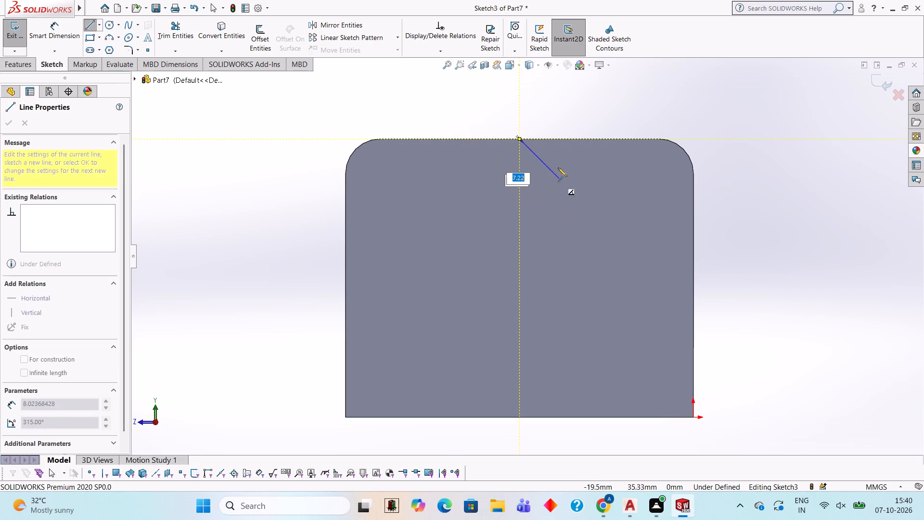
type("7.5")
key("Return")
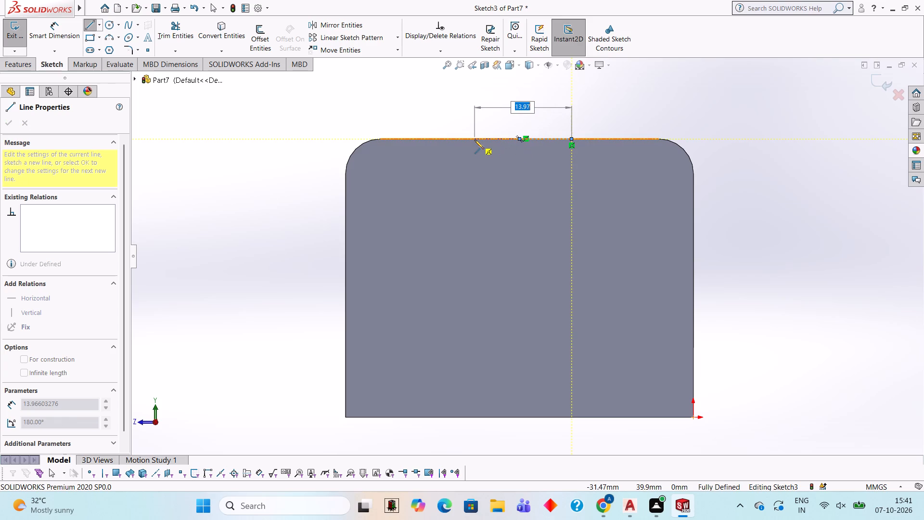
Complete a 15 mm square below the top edge: 15 mm back along the edge, 15 mm down, 15 mm across, and up to close.
type("15")
key("Return")
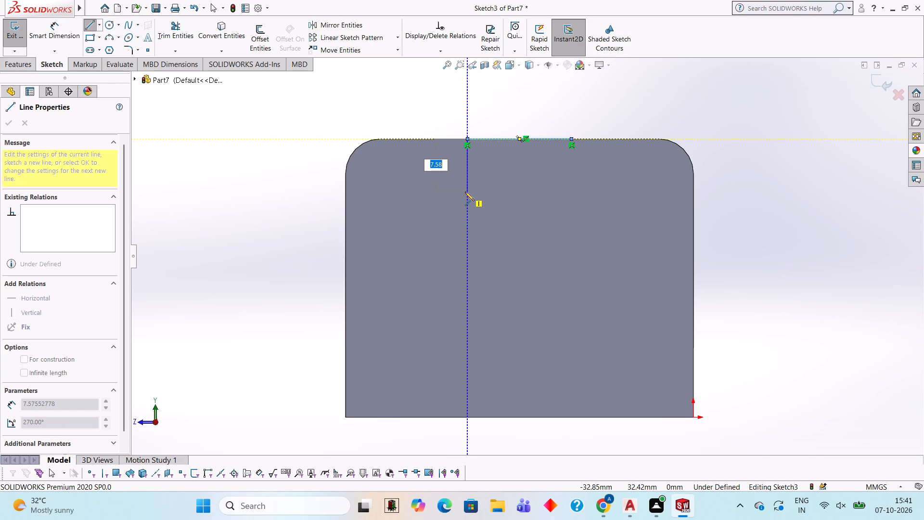
type("15")
key("Return")
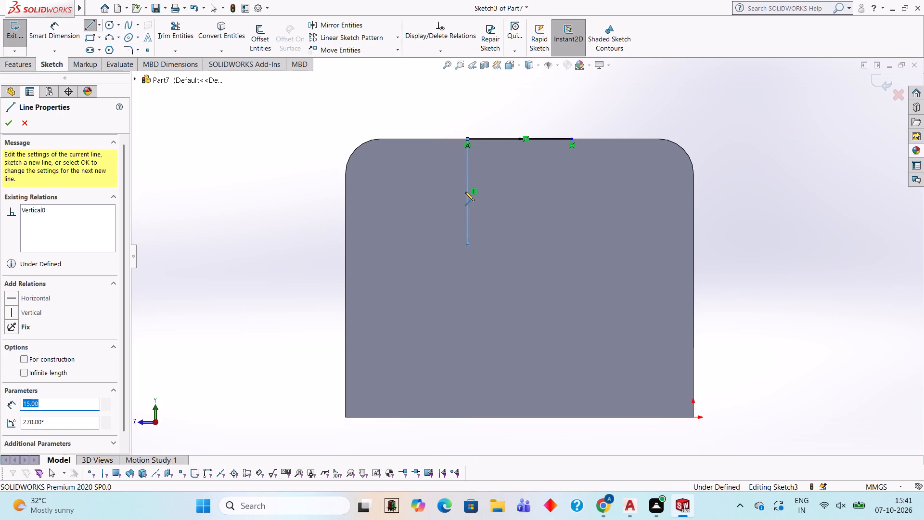
type("15")
key("Return")
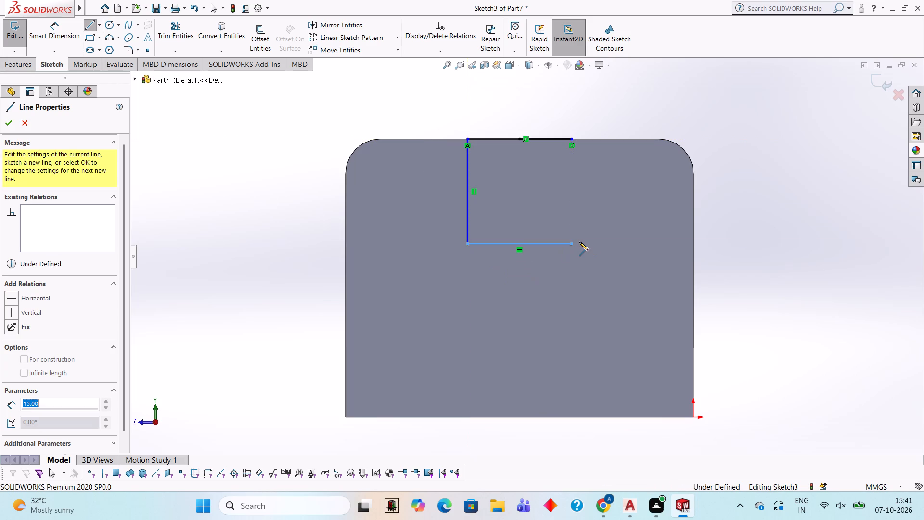
left_click(570, 141)
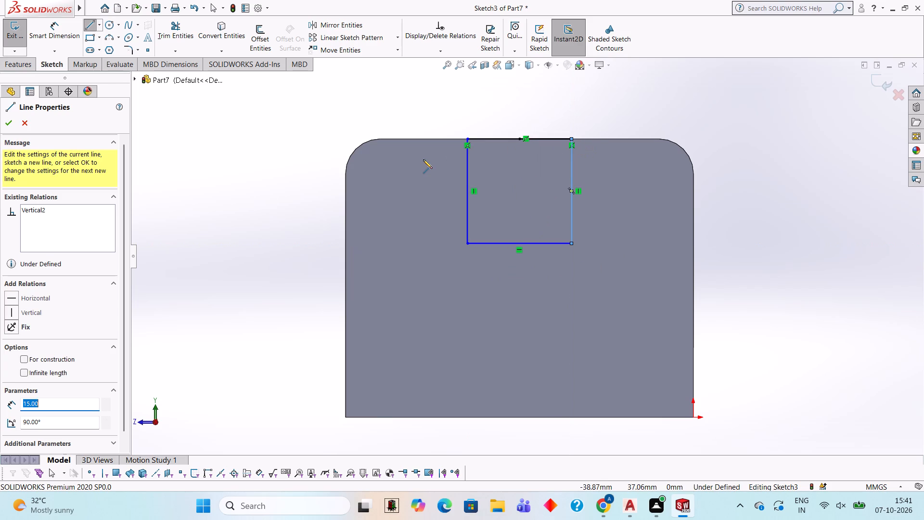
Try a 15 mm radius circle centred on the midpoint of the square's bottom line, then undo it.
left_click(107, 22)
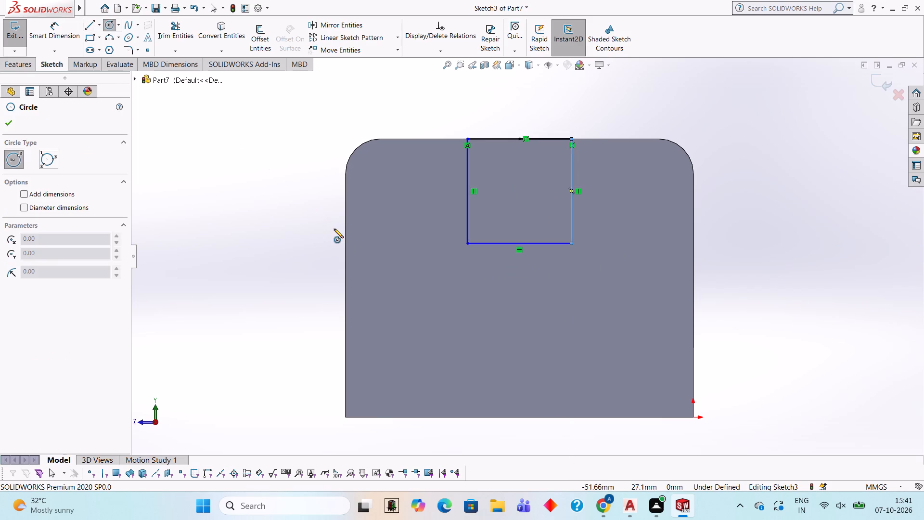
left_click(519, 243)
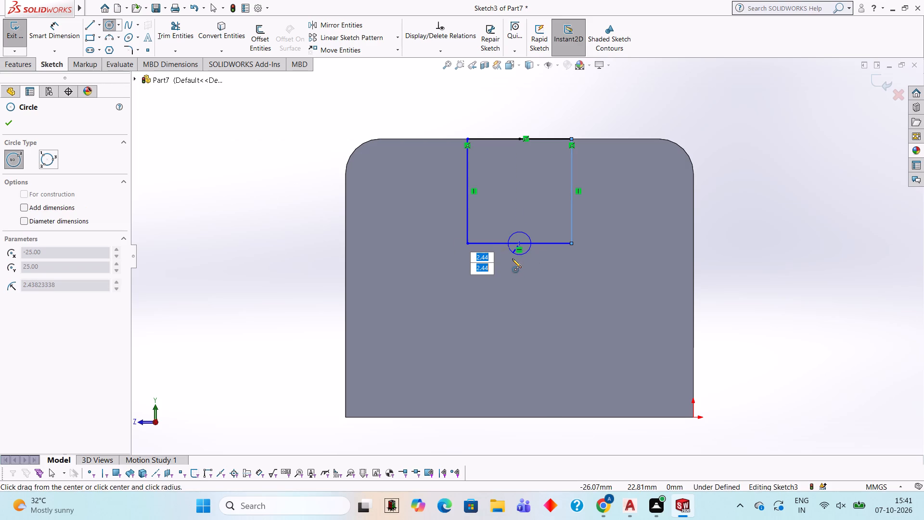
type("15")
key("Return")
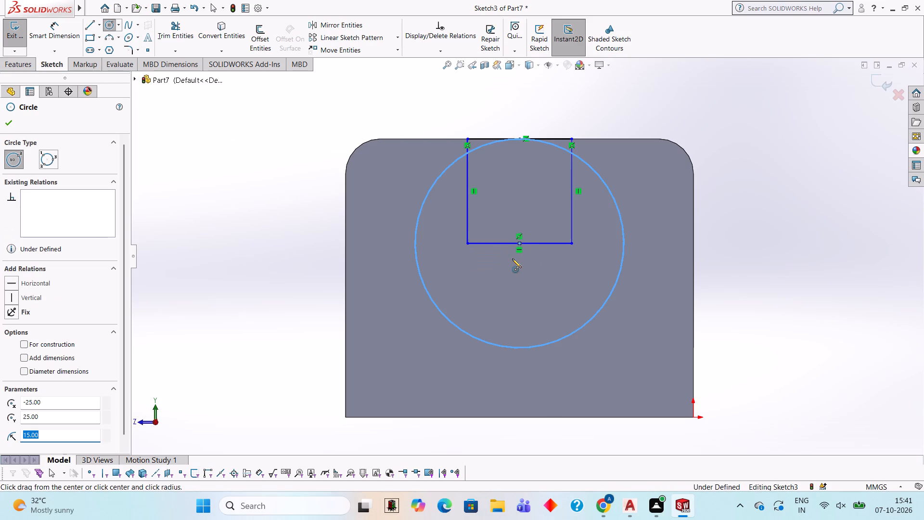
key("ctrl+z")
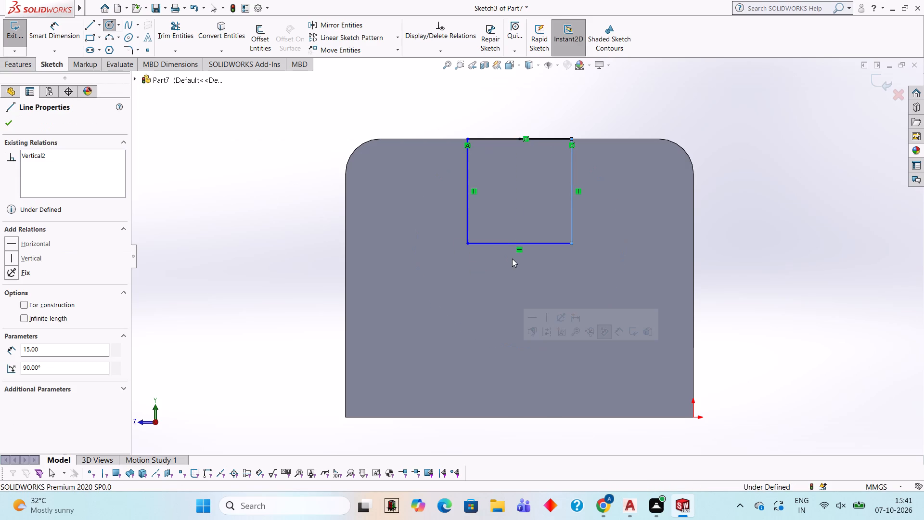
Sketch a 7.5 mm radius circle centred on the midpoint of the square's bottom line.
left_click(103, 26)
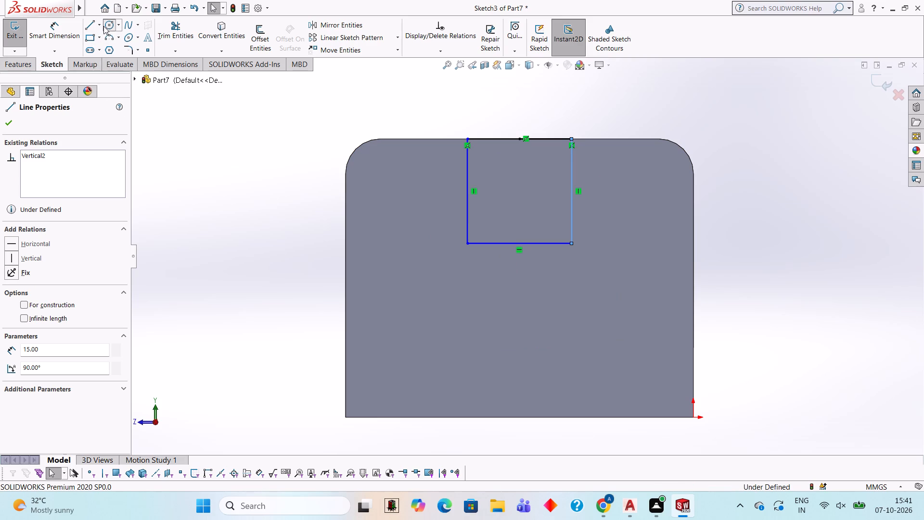
left_click(517, 243)
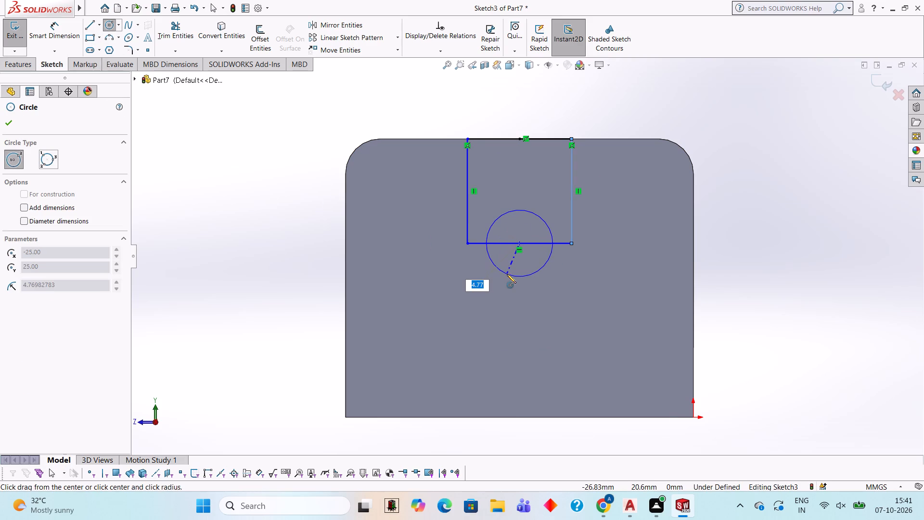
type("7.5")
key("Return")
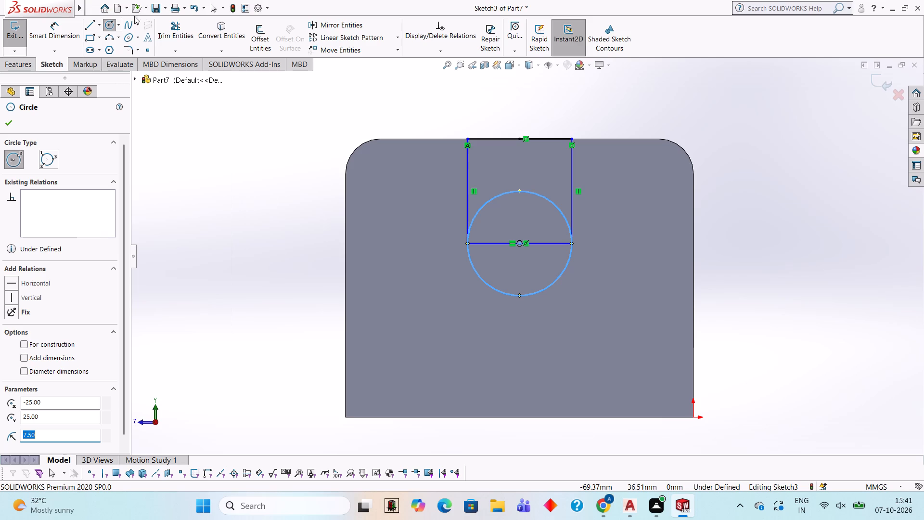
Trim away the circle's upper half and the square's bottom line to leave a closed U-shaped slot profile.
left_click(167, 33)
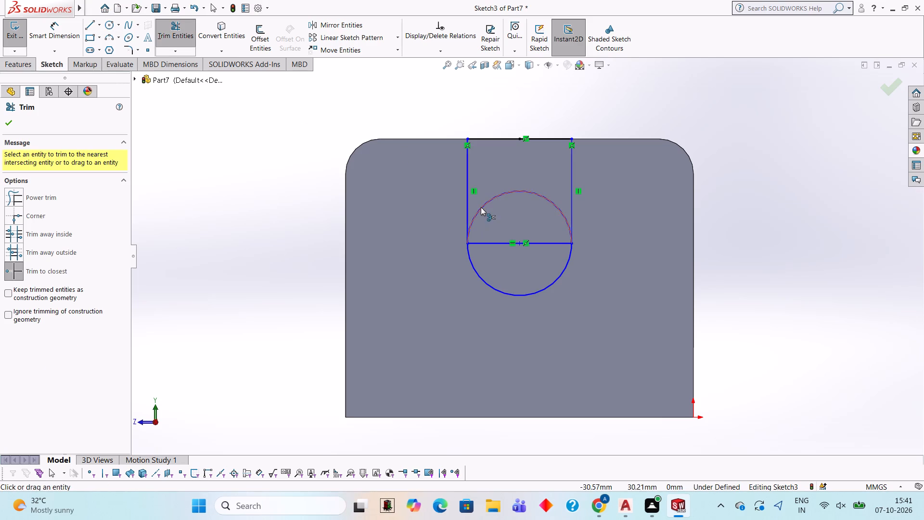
left_click(480, 206)
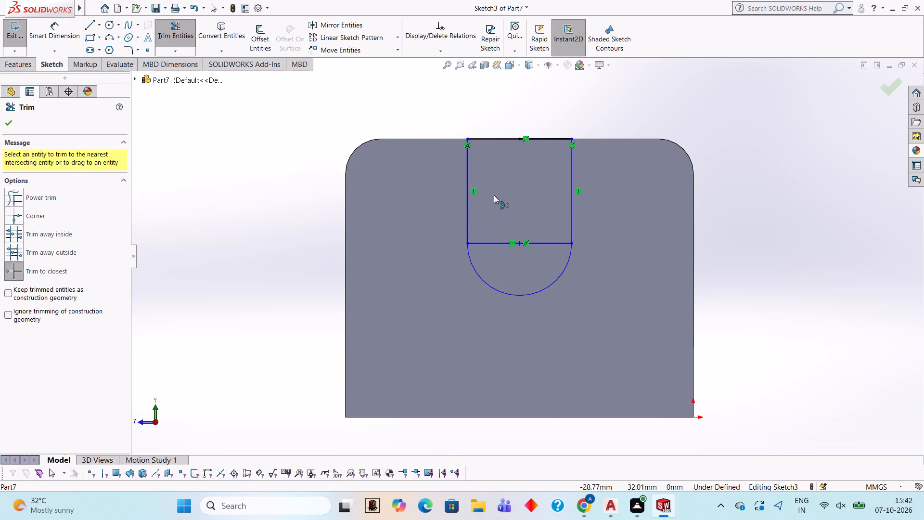
left_click(494, 244)
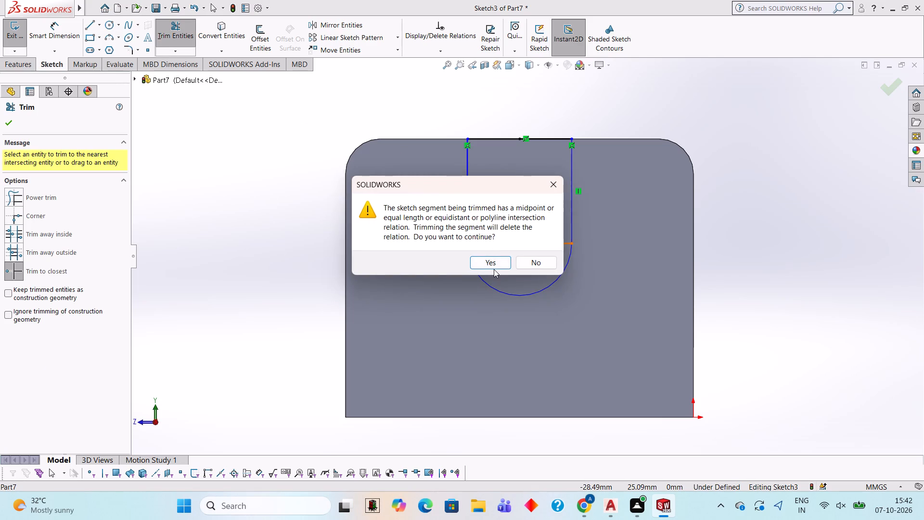
left_click(493, 264)
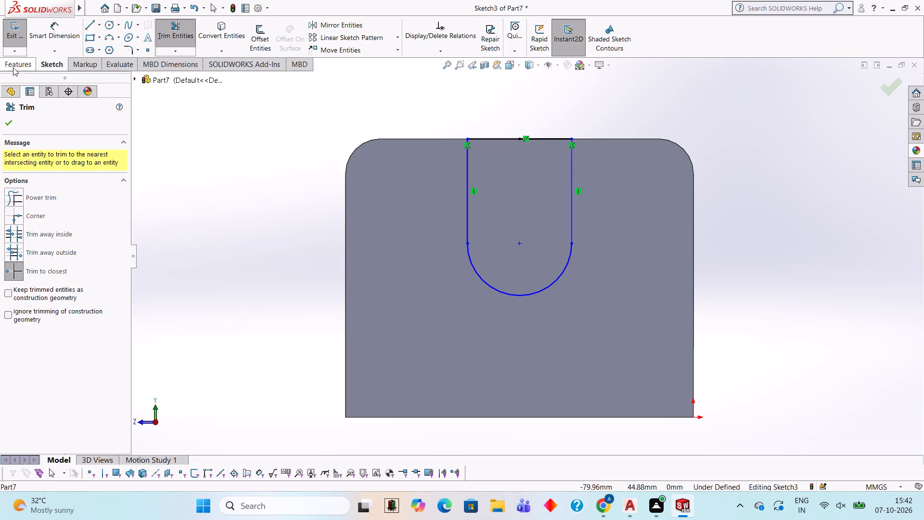
Cut the U-shaped slot region through the upright wall with a blind Extruded Cut 50 mm deep.
left_click(13, 67)
left_click(159, 42)
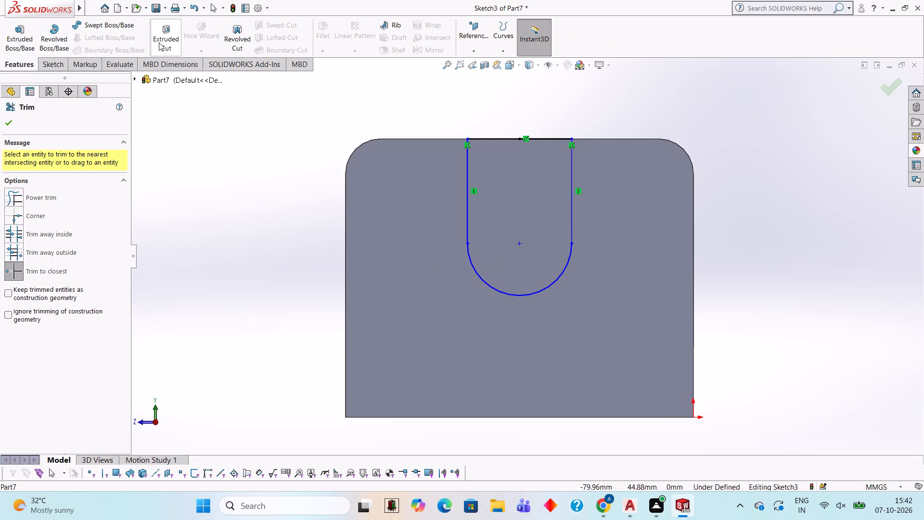
left_click(486, 184)
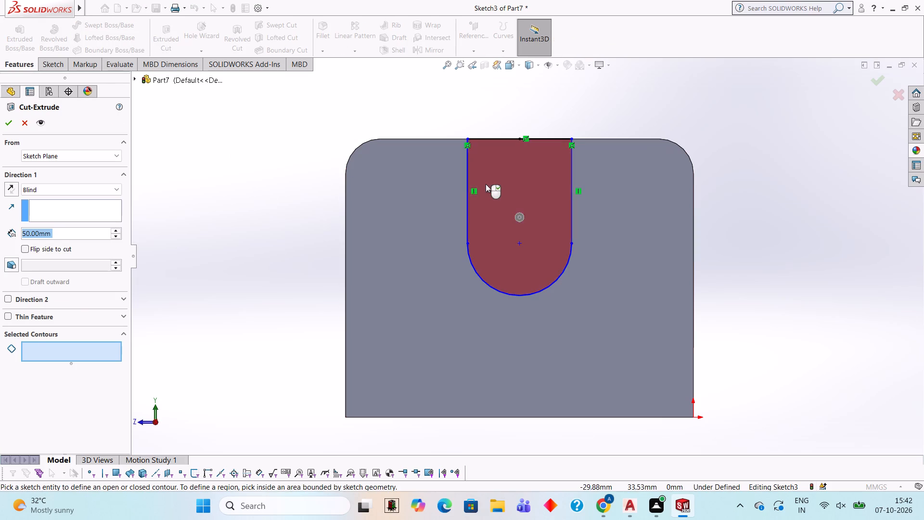
middle_click_drag(384, 144, 456, 252)
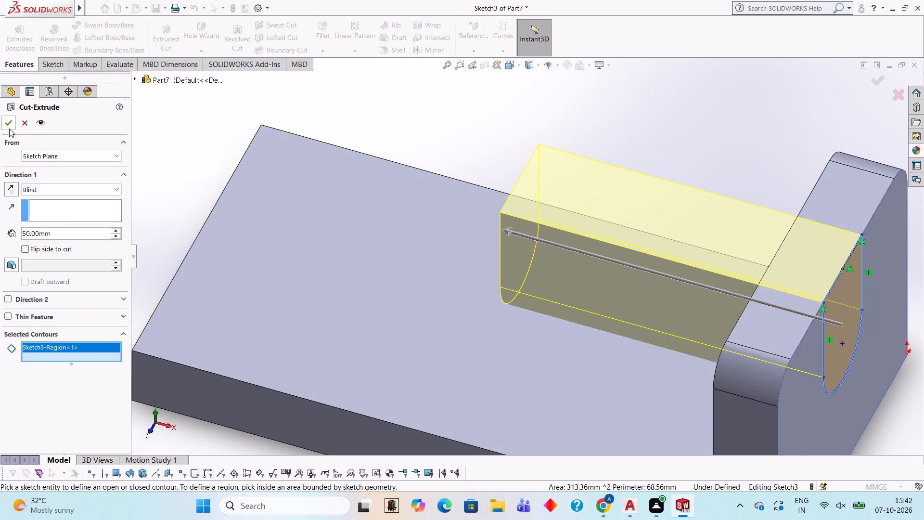
left_click(9, 129)
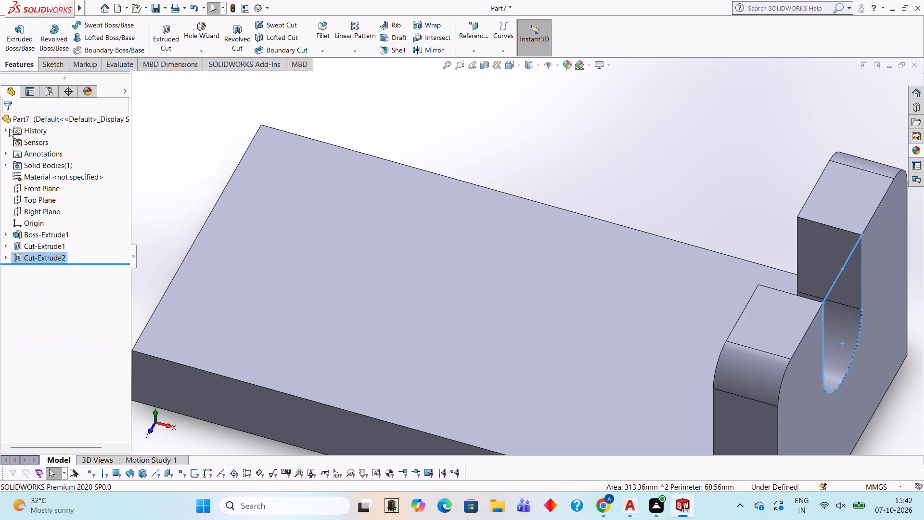
Start a new sketch on the base plate's top face, viewed normal to the face.
scroll(501, 245, "up", 2)
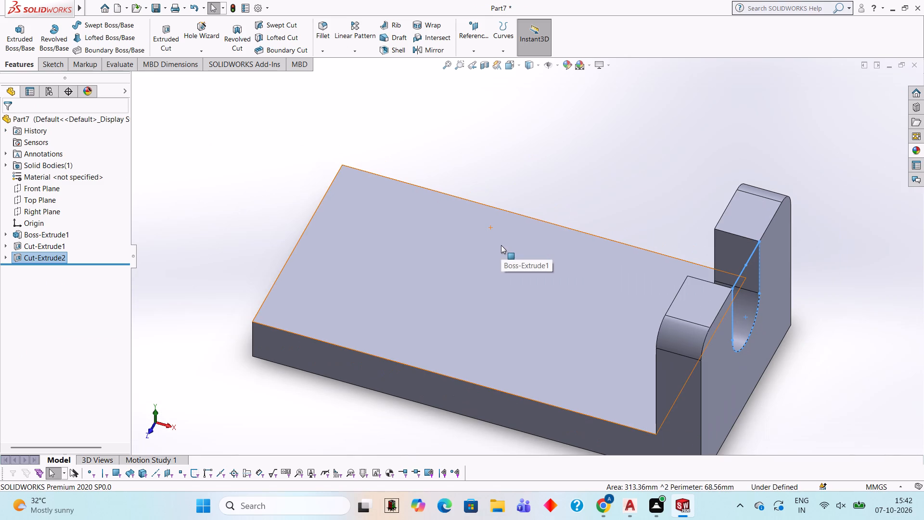
scroll(501, 245, "up", 3)
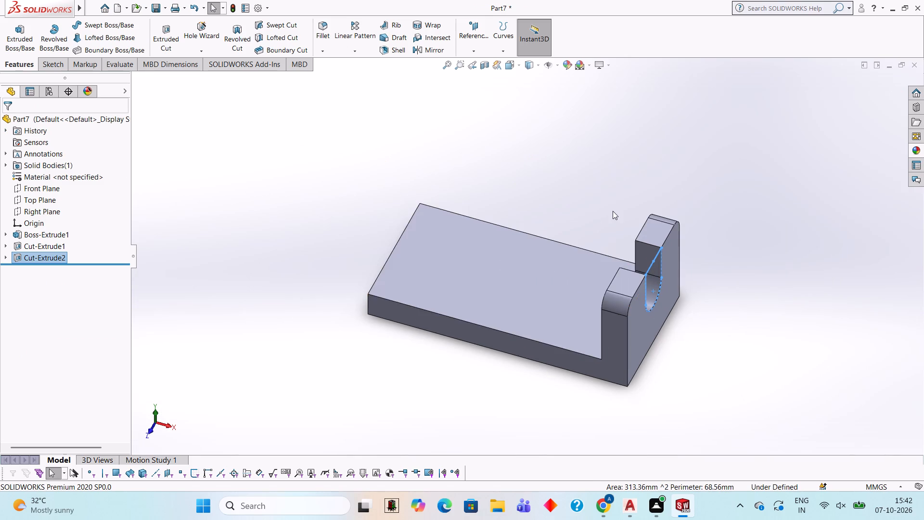
middle_click_drag(613, 211, 595, 193)
left_click(658, 200)
middle_click_drag(765, 326, 780, 337)
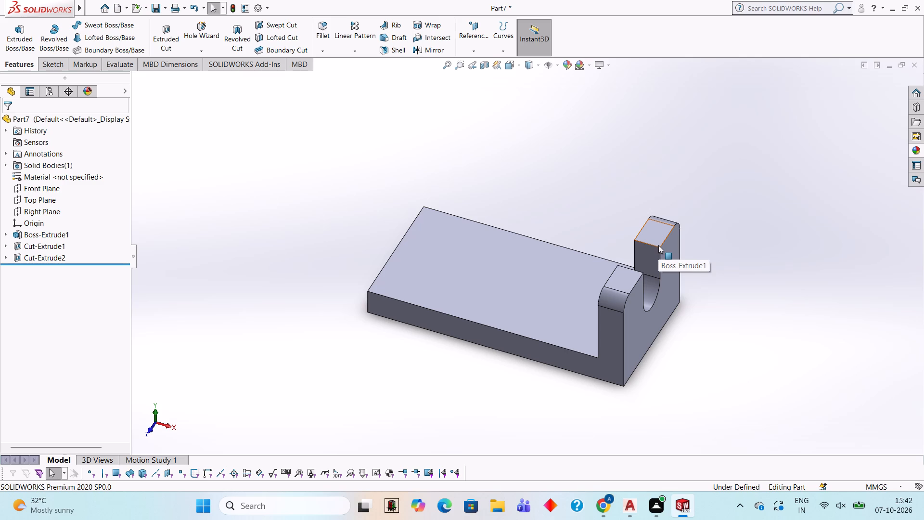
middle_click_drag(514, 218, 558, 243)
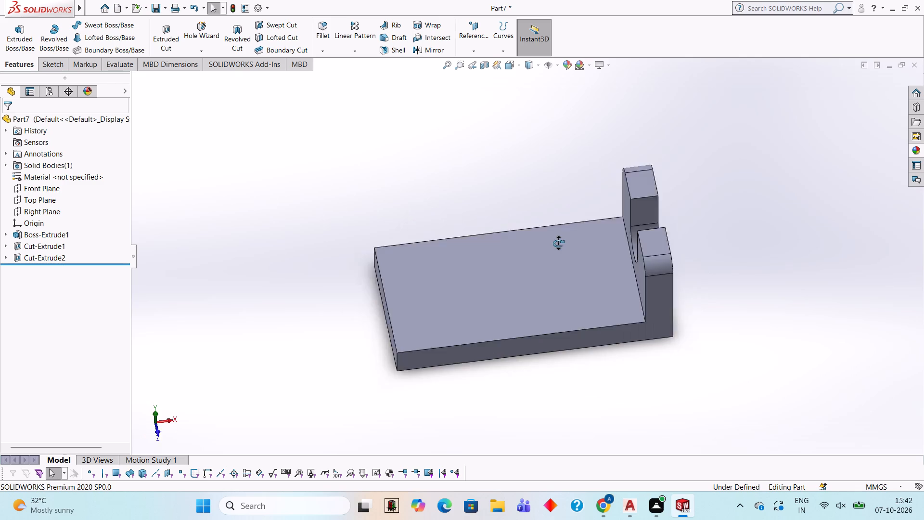
middle_click_drag(558, 243, 553, 206)
middle_click_drag(539, 199, 524, 337)
left_click(420, 268)
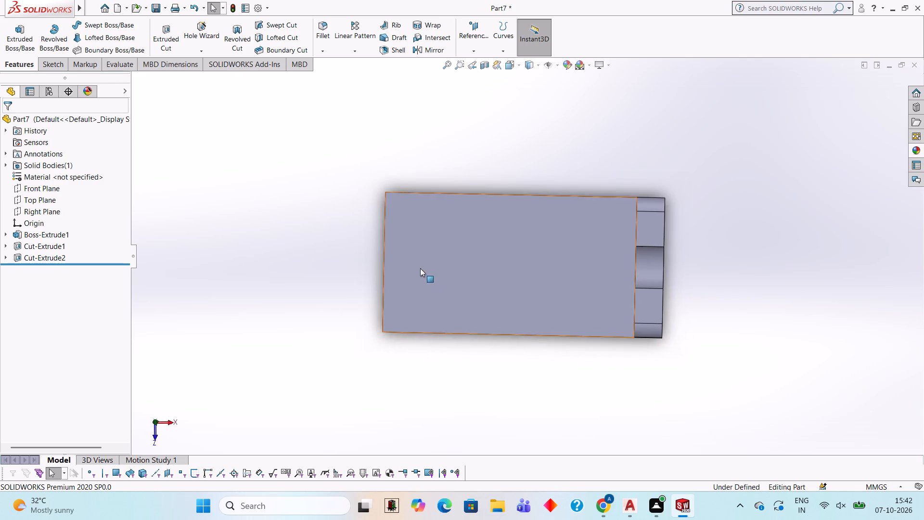
left_click(465, 243)
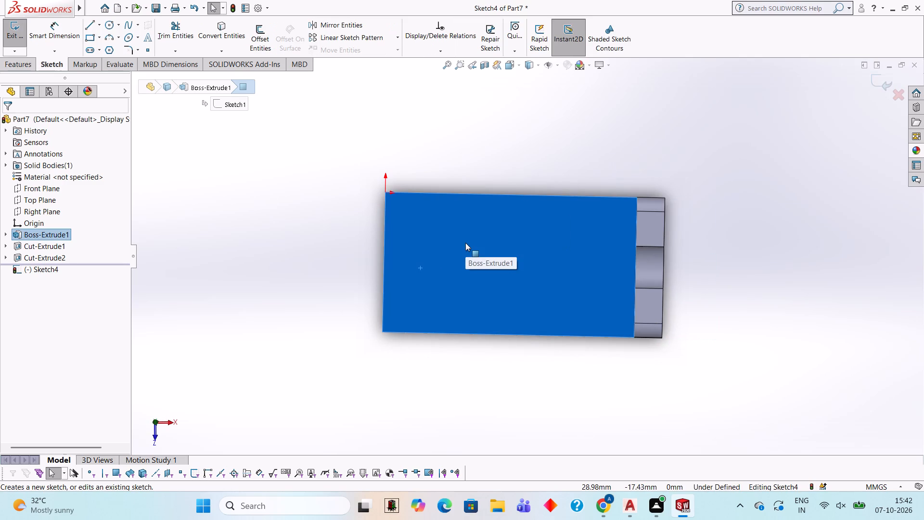
key("ctrl+8")
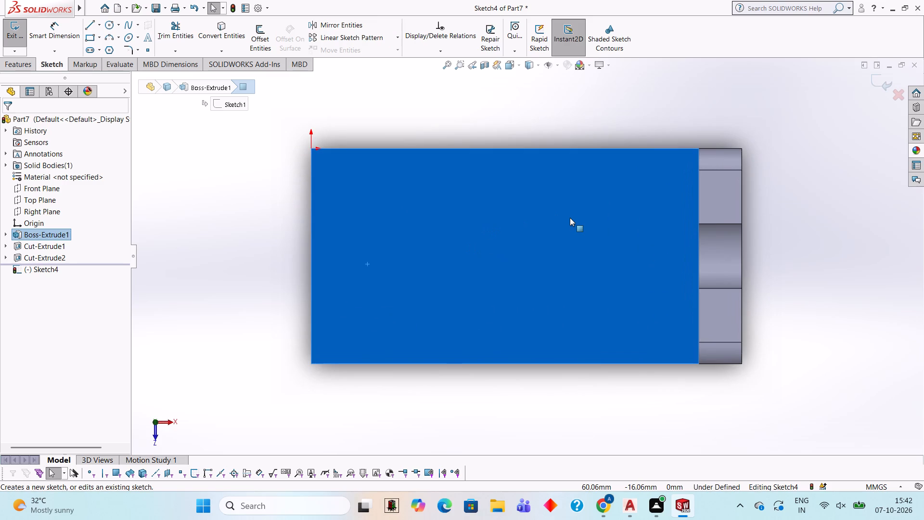
From the free-end corner opposite the origin, sketch a 12.5 mm line along the plate's long edge and a 12.5 mm perpendicular line inward.
left_click(92, 27)
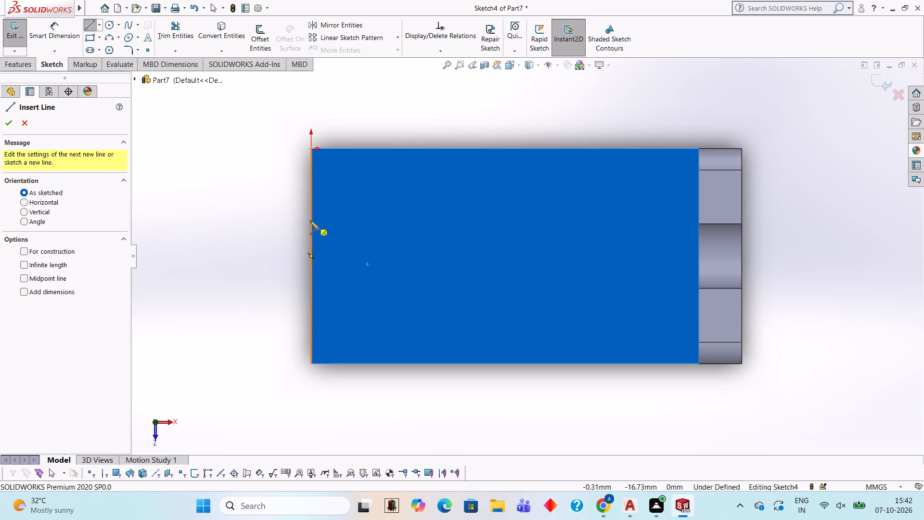
left_click(309, 364)
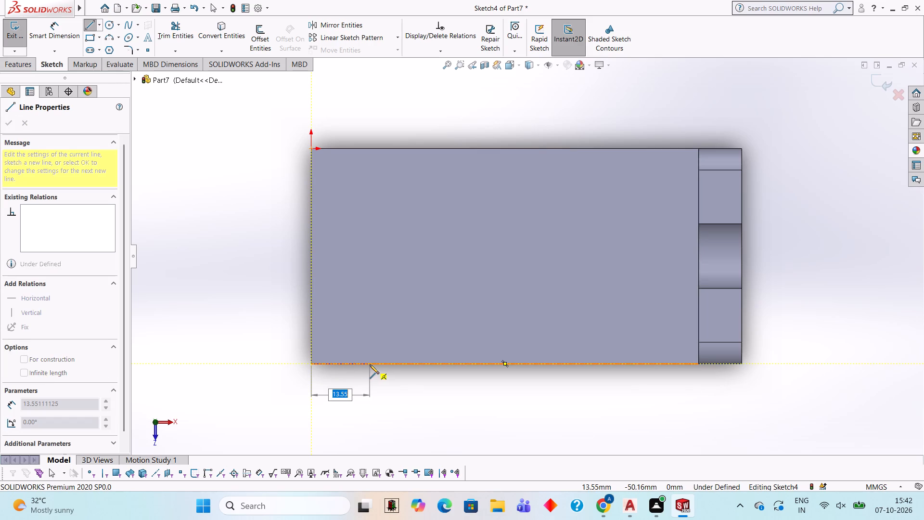
type("12.5")
key("Return")
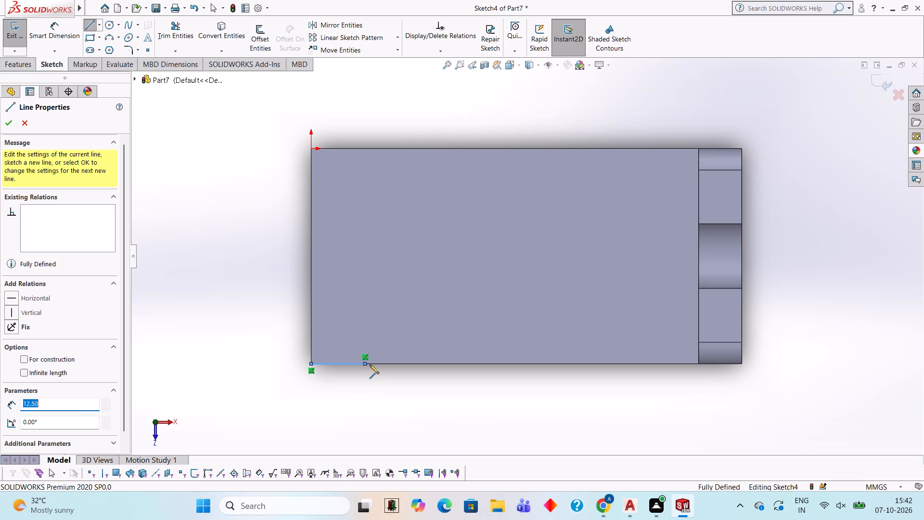
type("12.5")
key("Return")
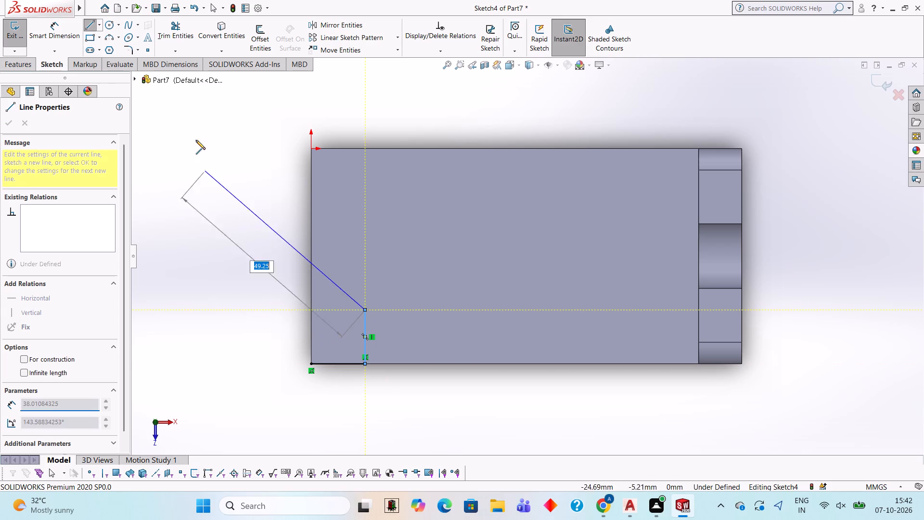
Sketch a 12.5 mm radius circle centred on the inner end of the perpendicular line.
left_click(109, 21)
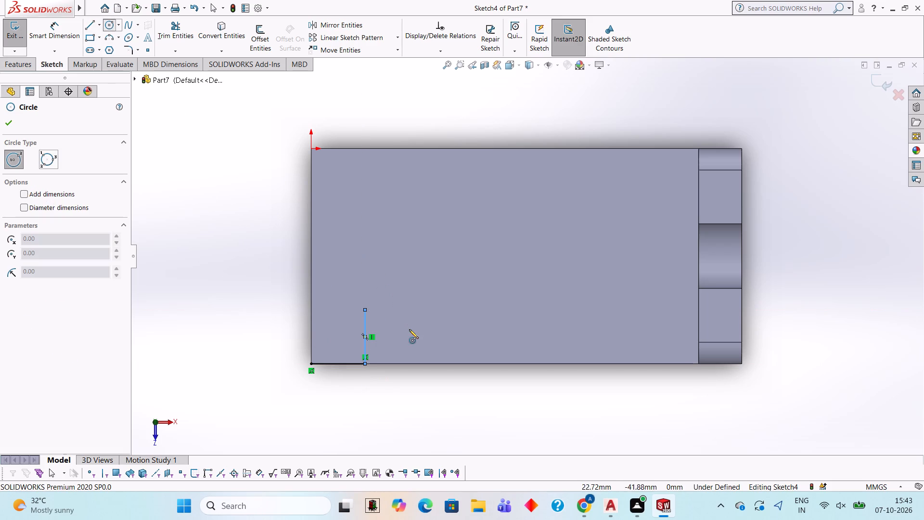
left_click(365, 311)
type("12.5")
key("Return")
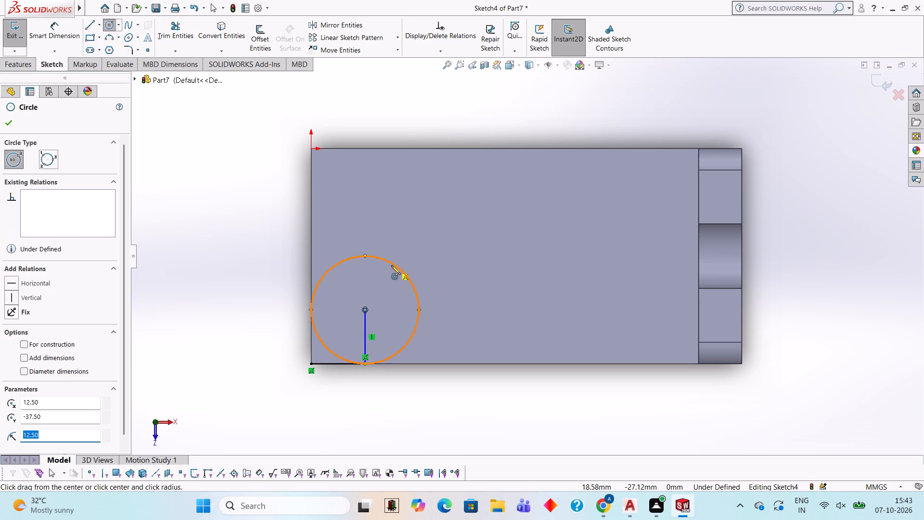
From the plate's origin corner, sketch a 12.5 mm line along the long edge and a 12.5 mm perpendicular line inward.
left_click(90, 24)
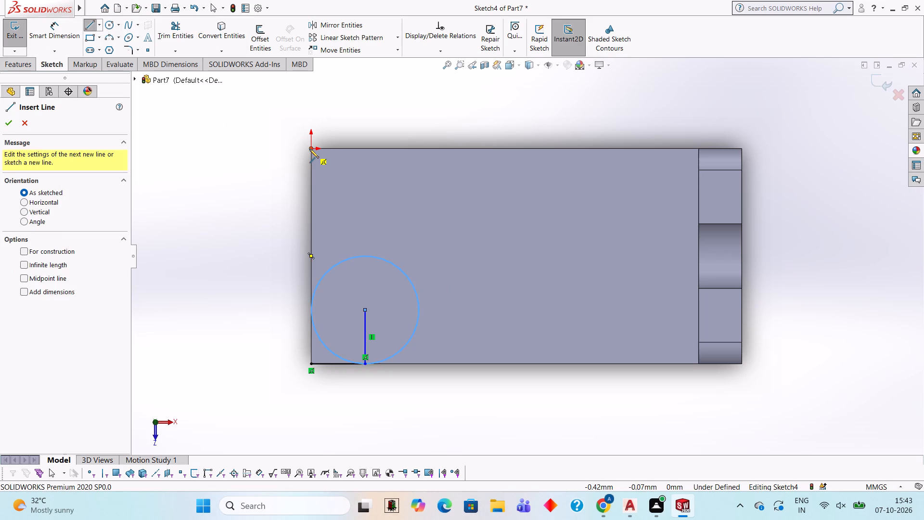
left_click(309, 149)
type("12.5")
key("Return")
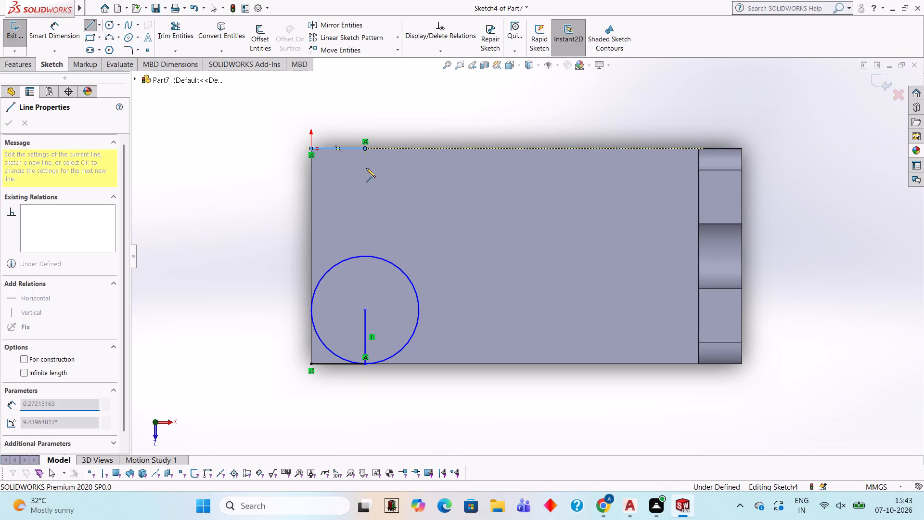
type("12.5")
key("Return")
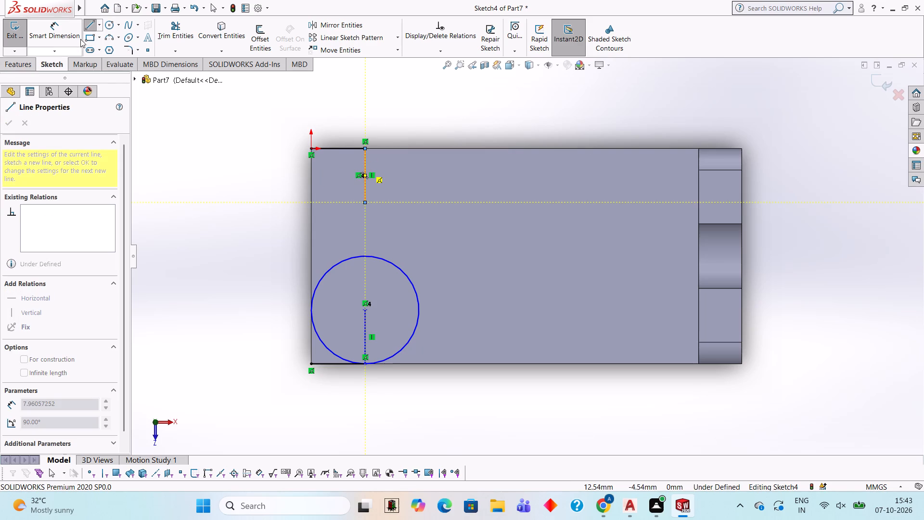
Sketch a 12.5 mm radius circle centred on the inner end of the perpendicular line near the origin corner.
left_click(107, 24)
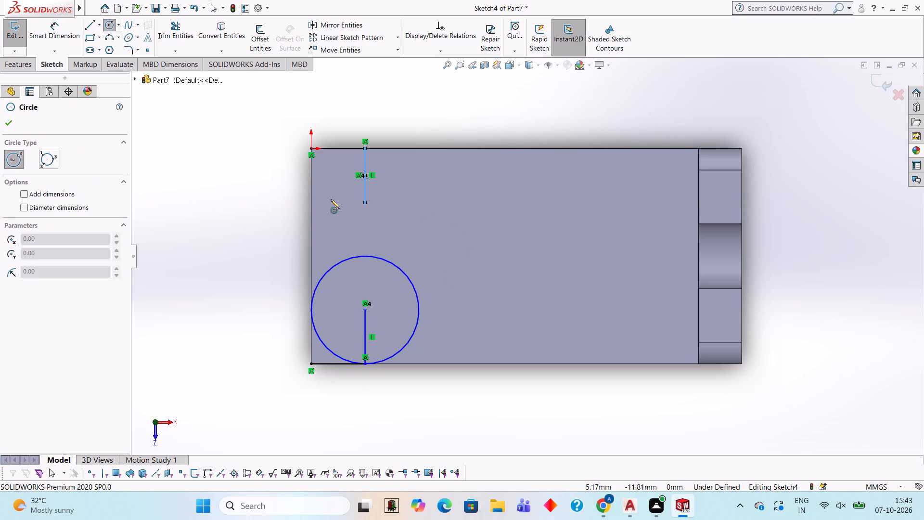
left_click(365, 202)
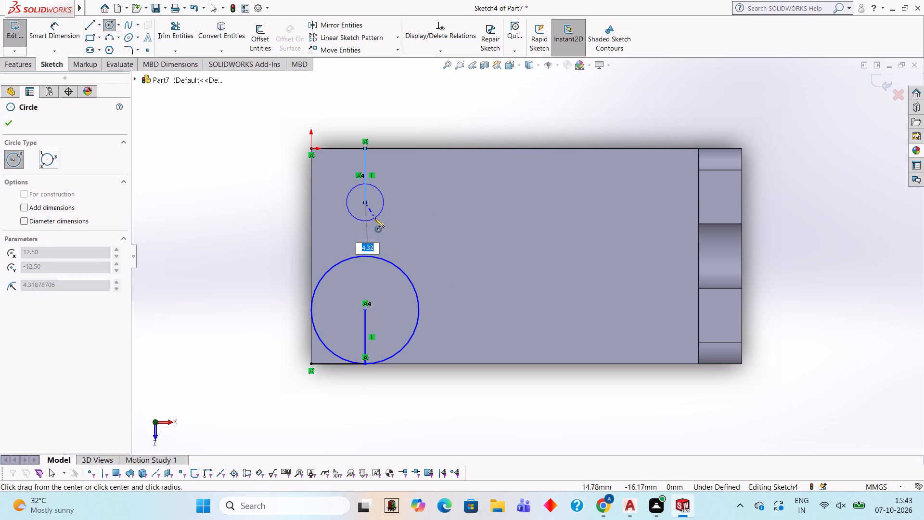
type("12.5")
key("Return")
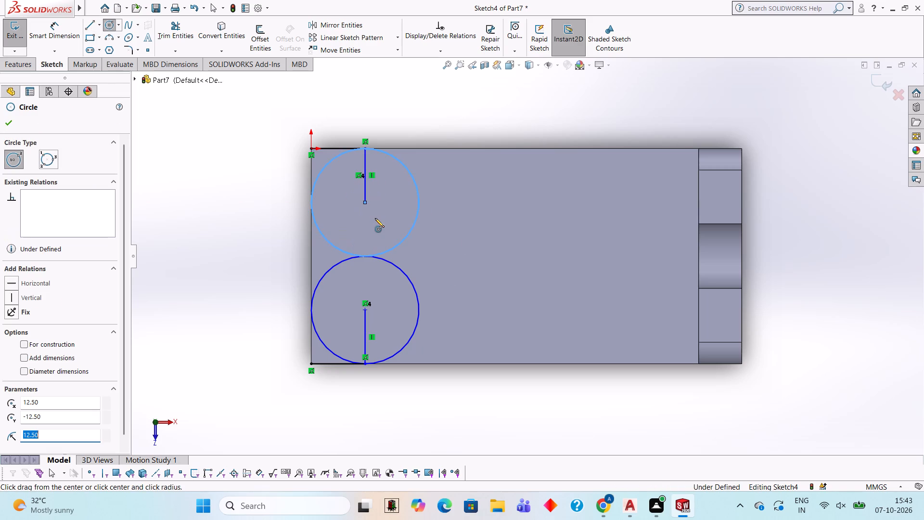
Sketch a 50 mm line along the plate's short free-end edge, from the origin corner to the opposite corner.
left_click(94, 22)
left_click(309, 149)
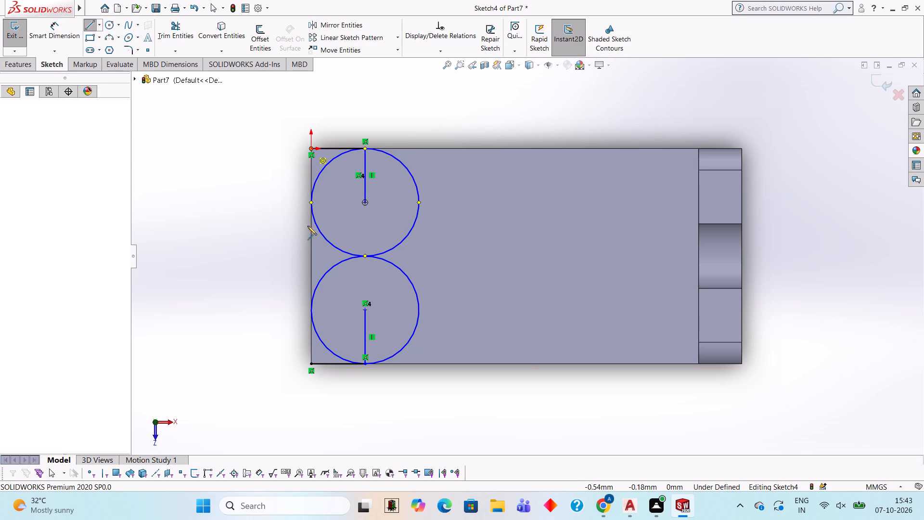
left_click(311, 364)
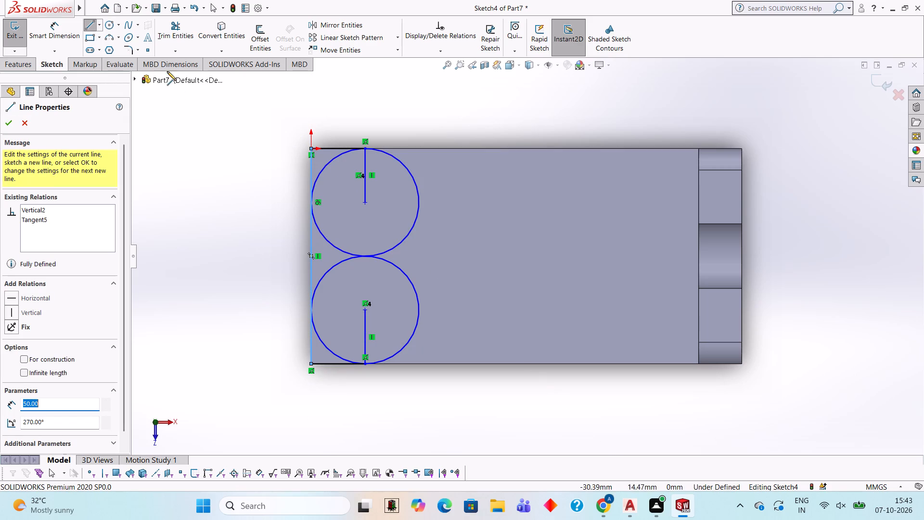
Trim the end line's middle, the circles' inner portions and both perpendicular lines, leaving two closed corner profiles with 12.5 mm arcs.
left_click(175, 39)
left_click(312, 242)
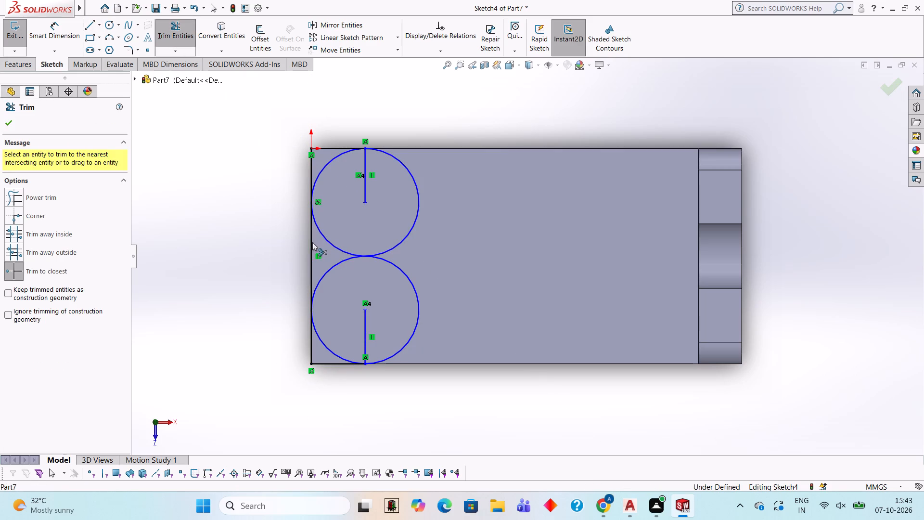
left_click(328, 240)
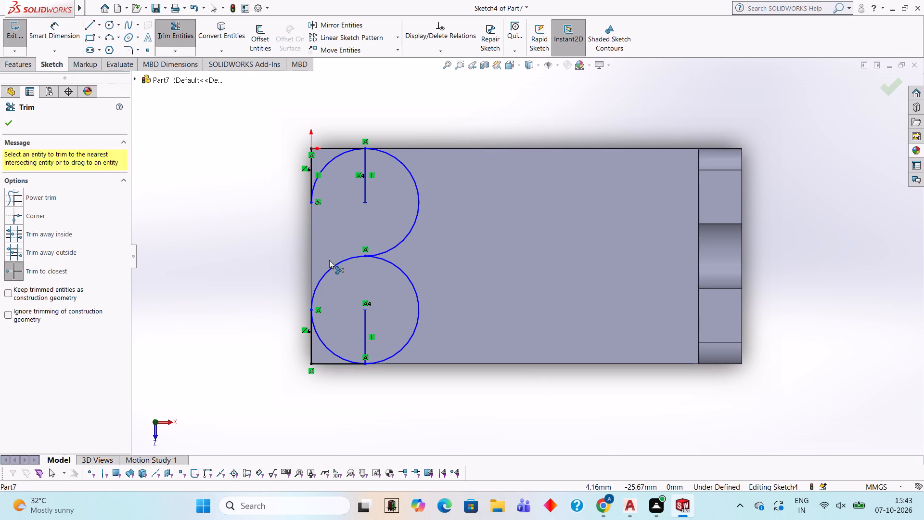
left_click(335, 263)
left_click(386, 247)
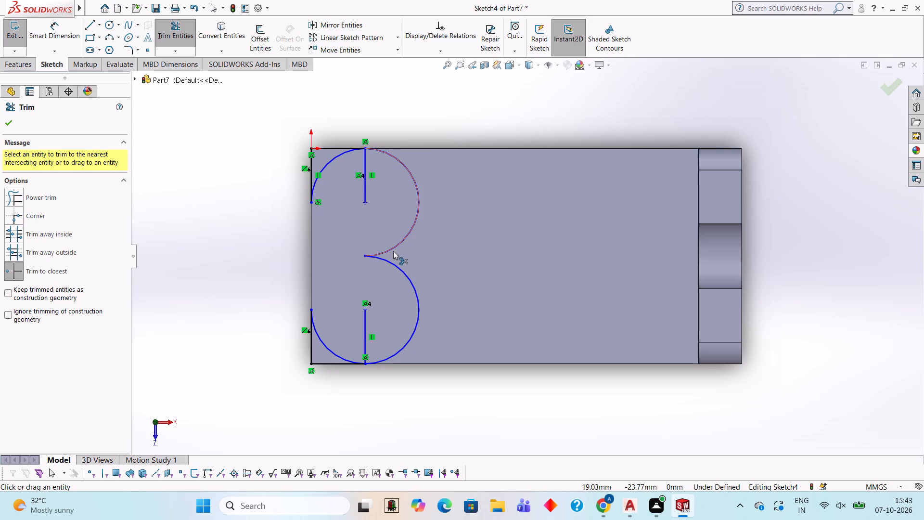
left_click(393, 251)
left_click(397, 265)
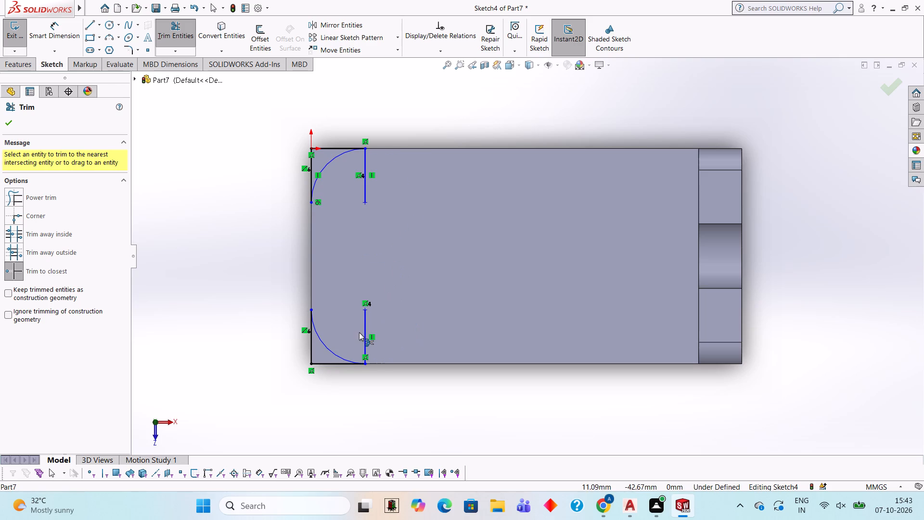
left_click(363, 332)
left_click(366, 184)
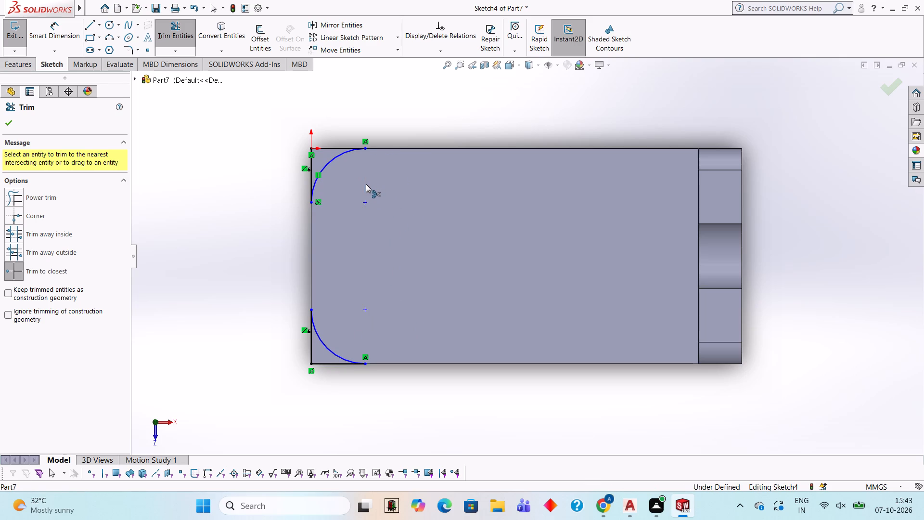
Cut-extrude the two corner profiles 50 mm blind down through the base plate.
left_click(11, 66)
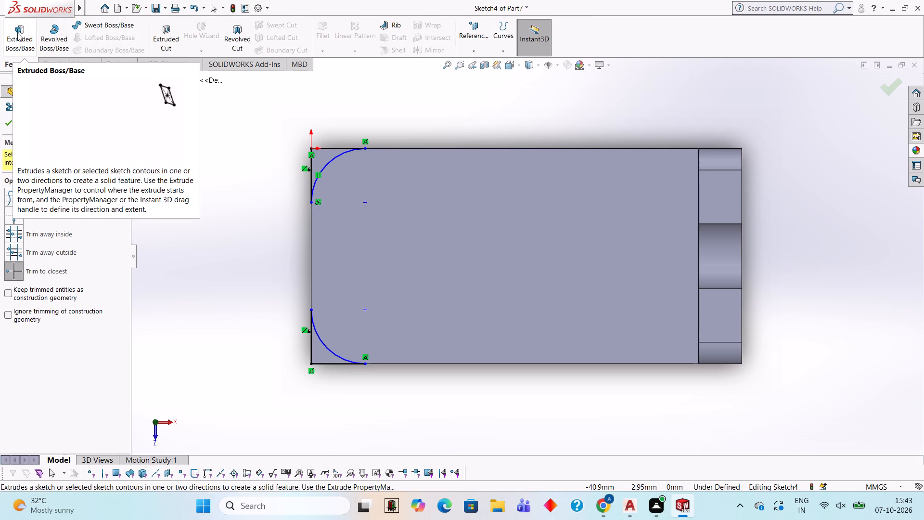
left_click(176, 31)
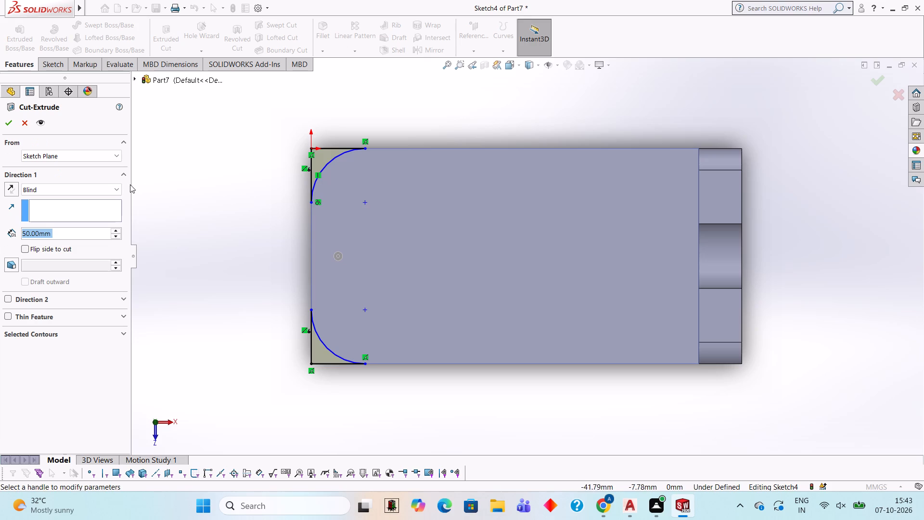
middle_click_drag(250, 216, 318, 173)
middle_click_drag(349, 285, 335, 200)
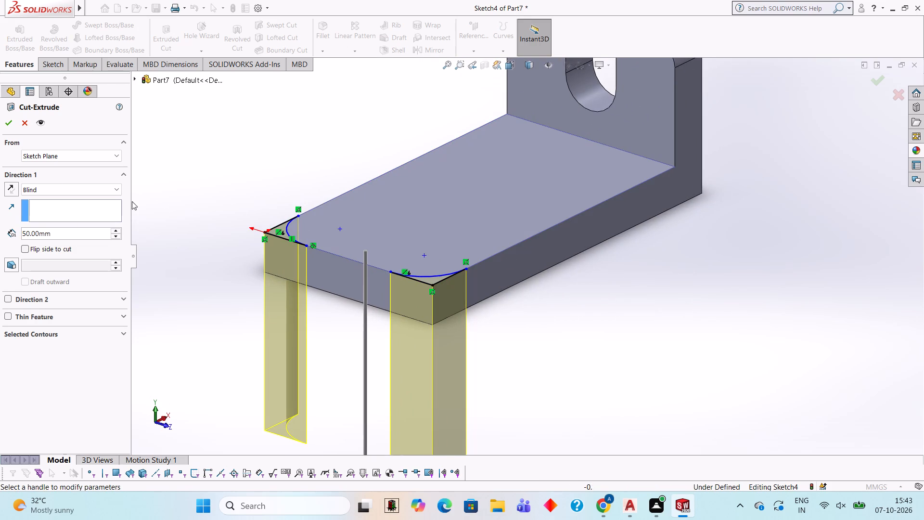
left_click(13, 125)
left_click(217, 149)
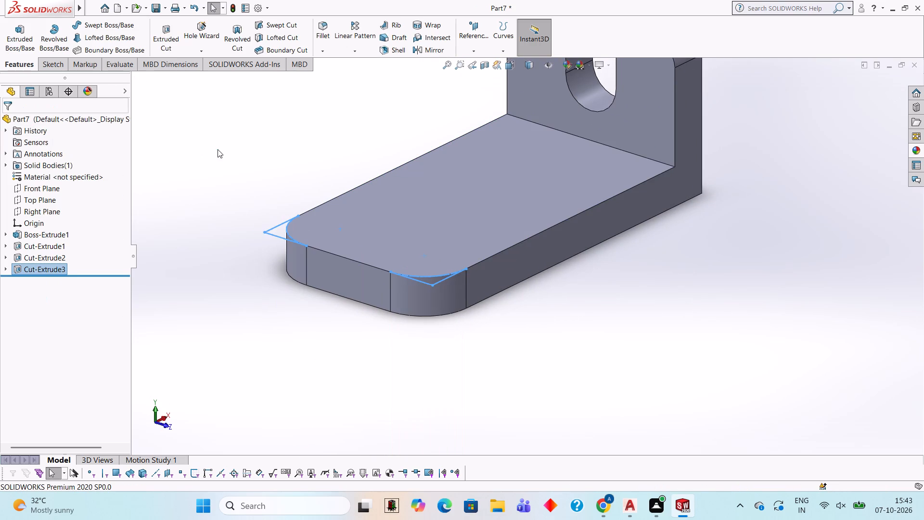
On the bracket's L-shaped side face, sketch a 40 mm line from the inner corner along the base's top edge and a 10 mm vertical line down.
scroll(249, 159, "up", 3)
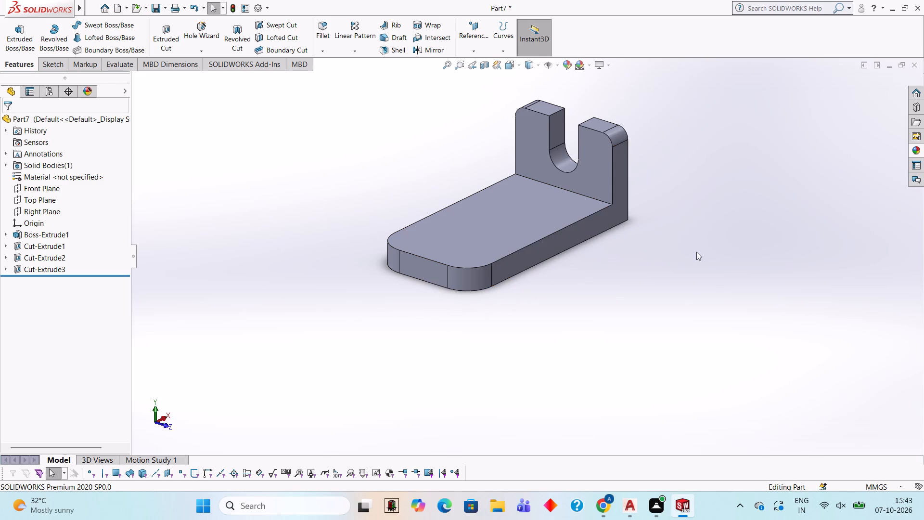
scroll(700, 240, "up", 1)
middle_click_drag(688, 235, 640, 234)
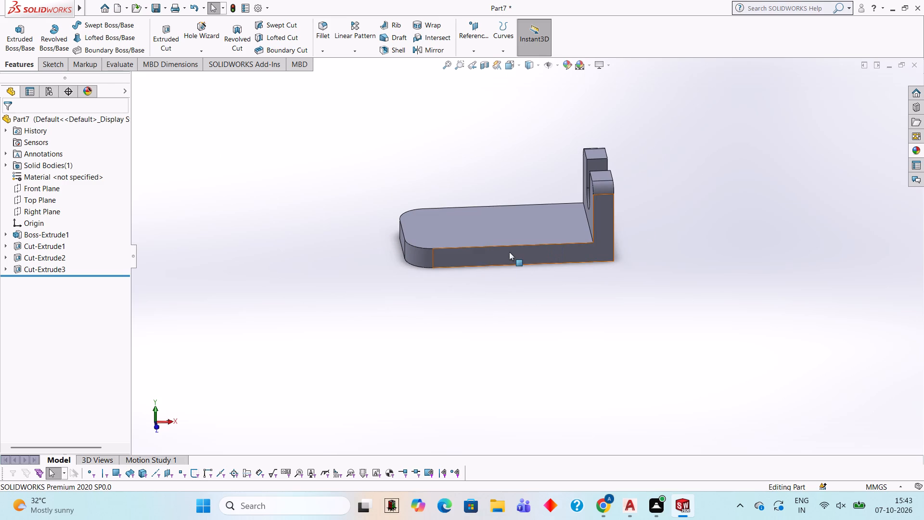
left_click(509, 252)
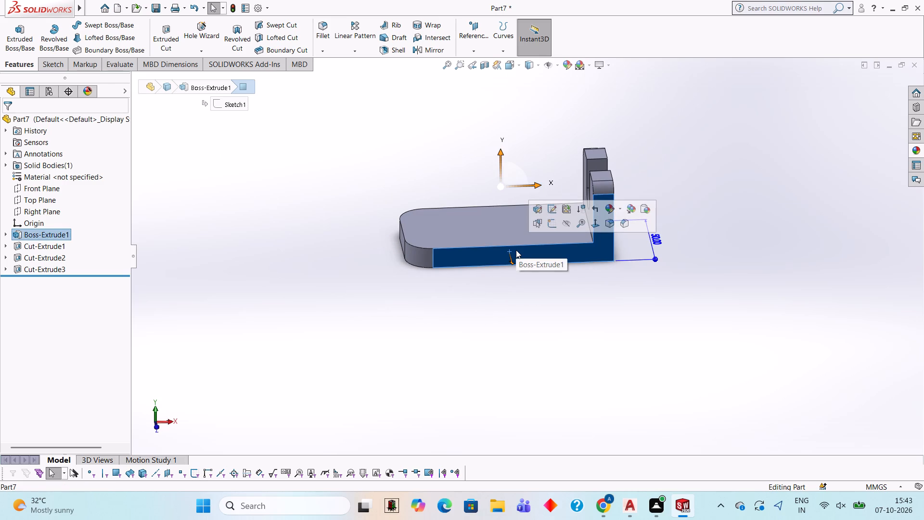
left_click(555, 225)
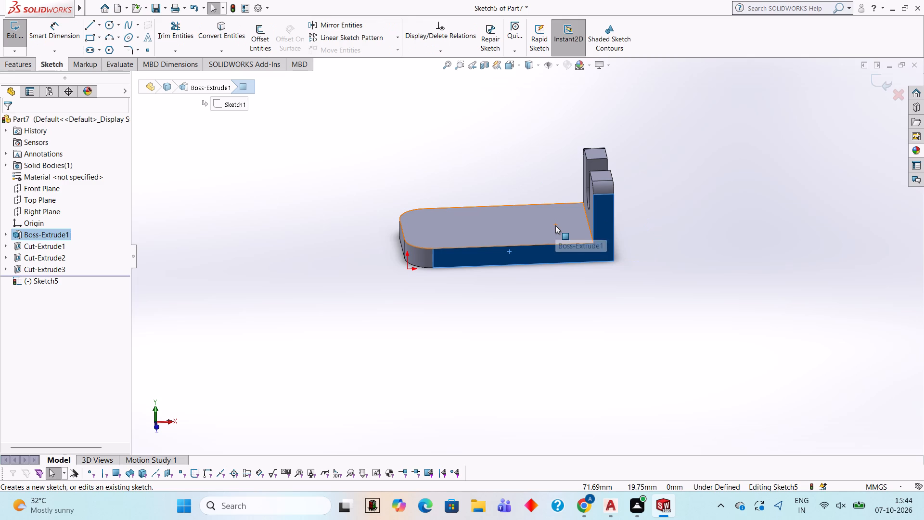
key("ctrl+8")
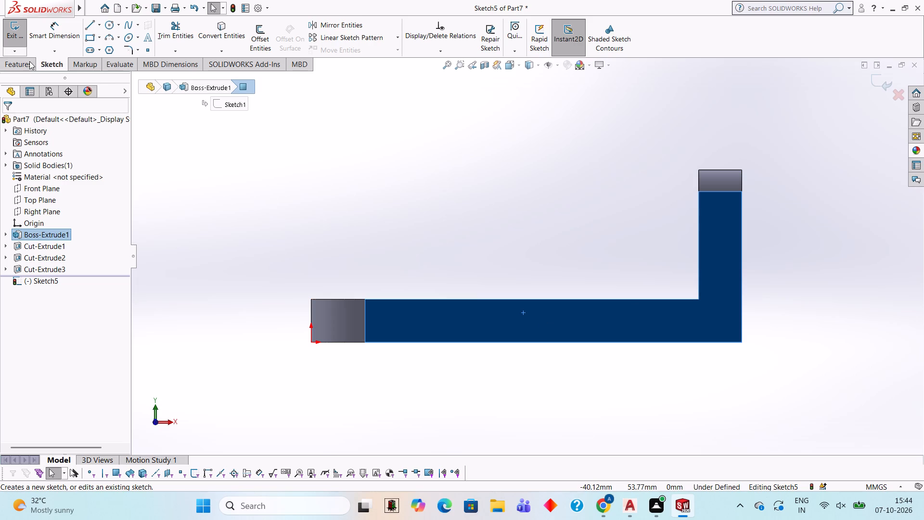
left_click(90, 31)
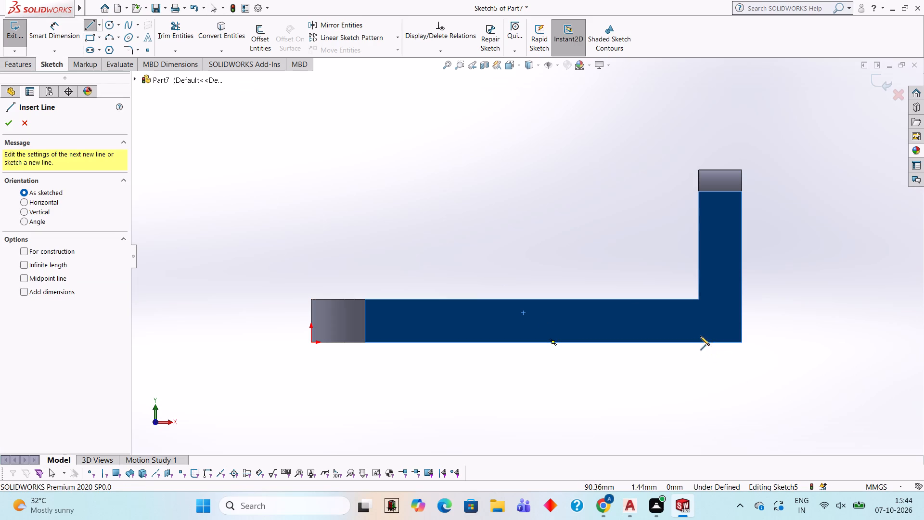
left_click(698, 298)
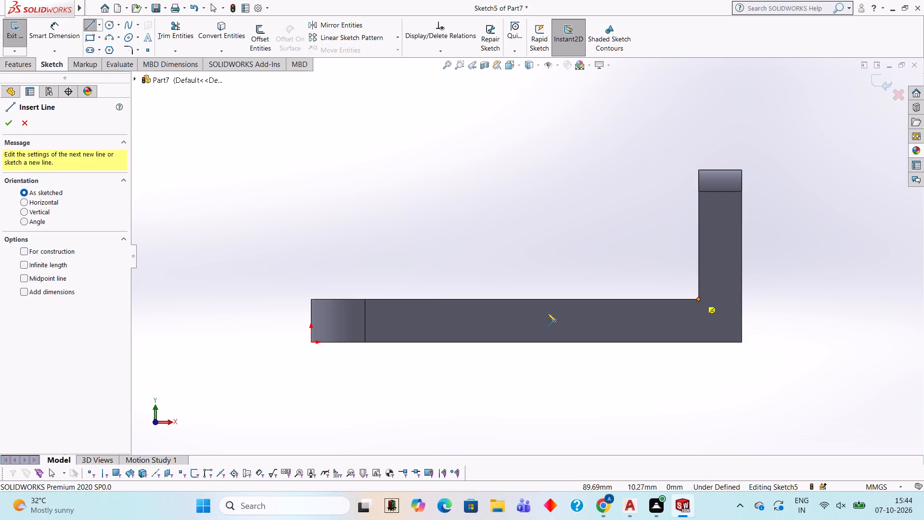
type("40")
key("Return")
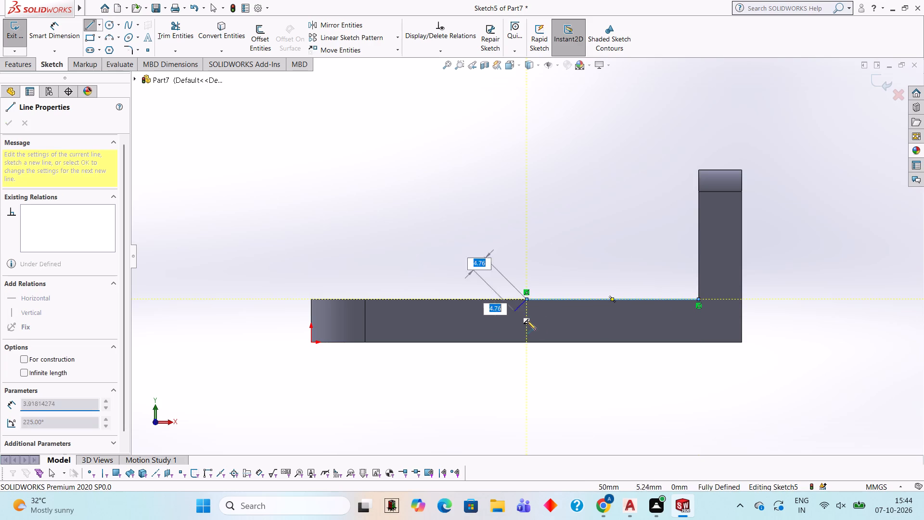
left_click(526, 345)
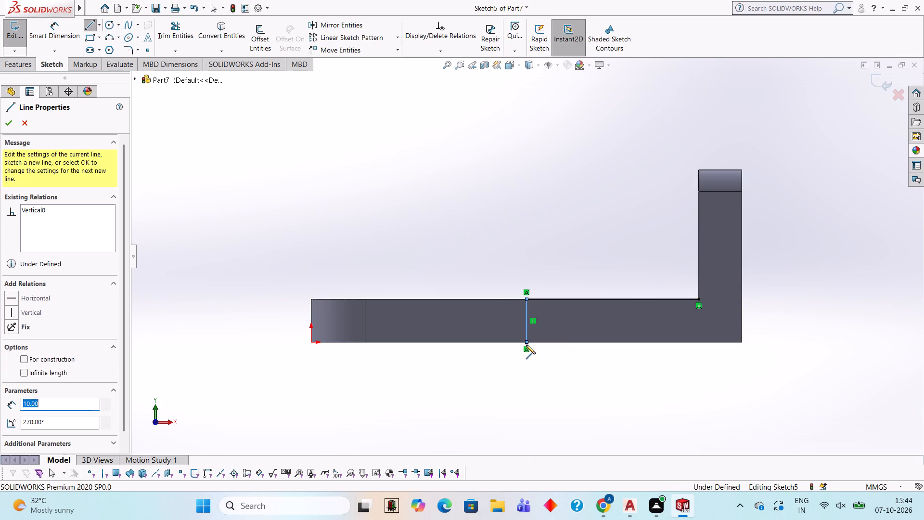
key("Escape")
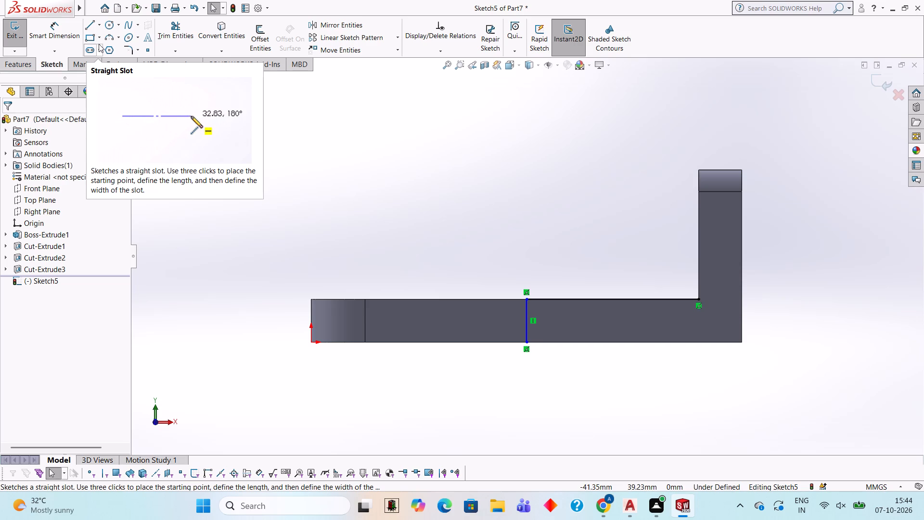
Sketch a 30 mm radius circle centred on the free end of the 40 mm line.
left_click(110, 26)
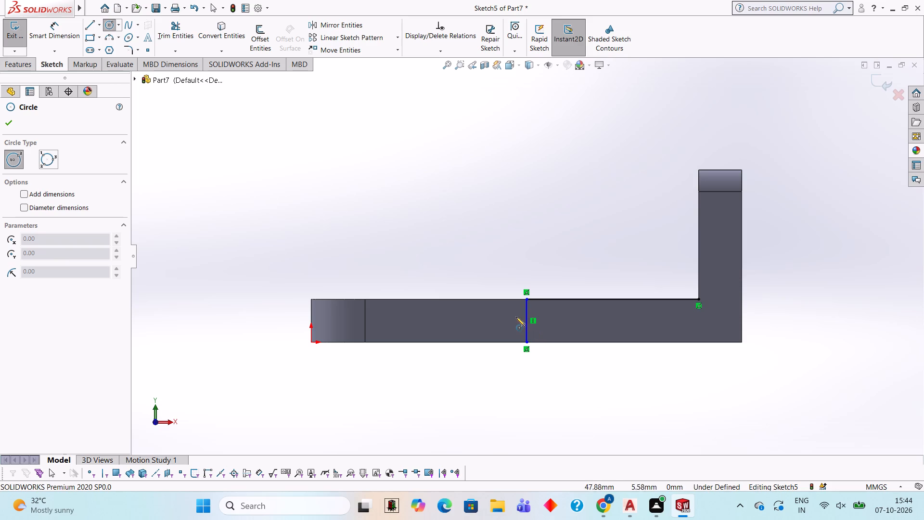
left_click(525, 298)
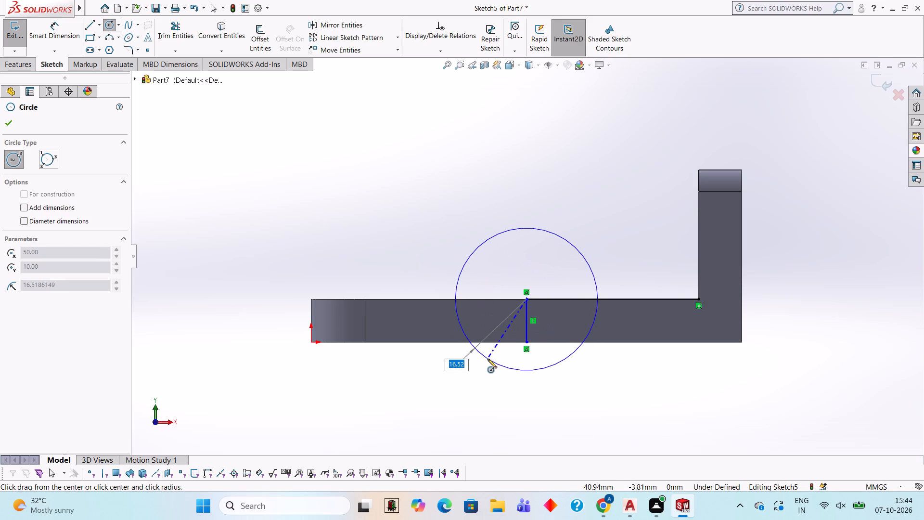
type("30")
key("Return")
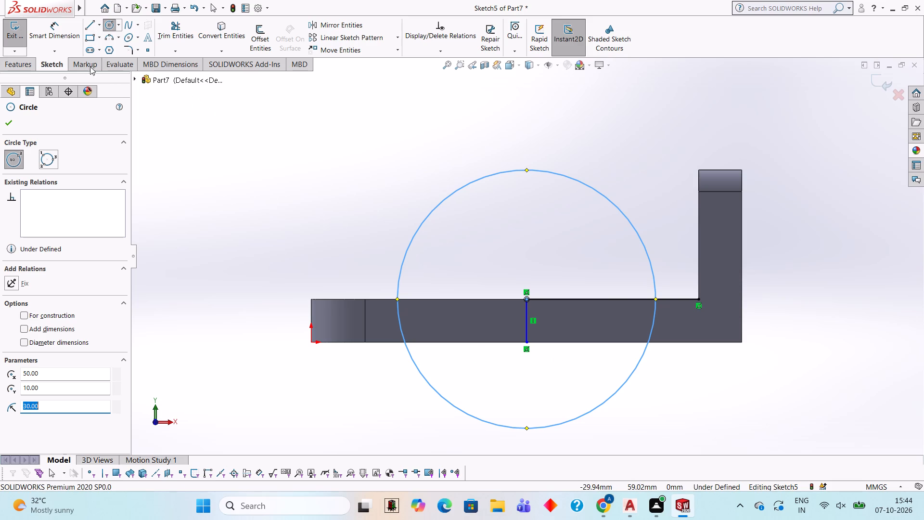
Sketch a 60 mm horizontal line across the circle's diameter along the base's top edge.
left_click(93, 26)
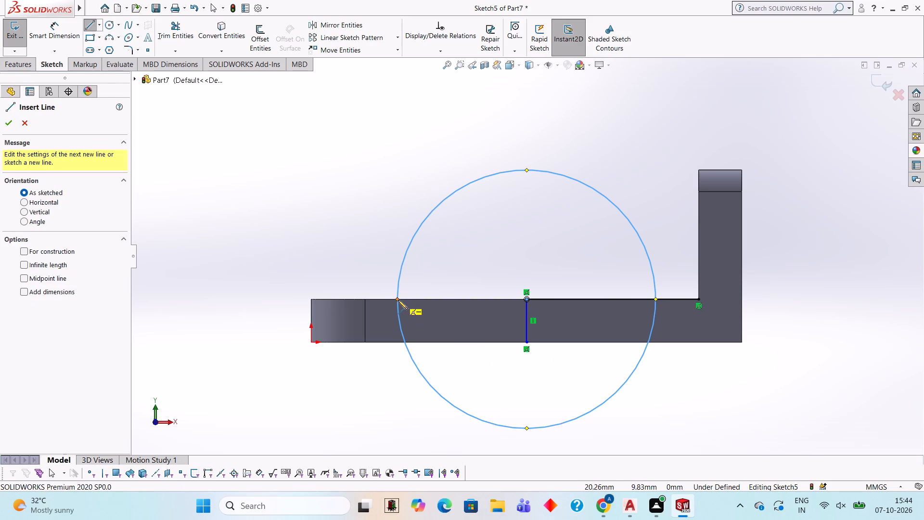
left_click(398, 300)
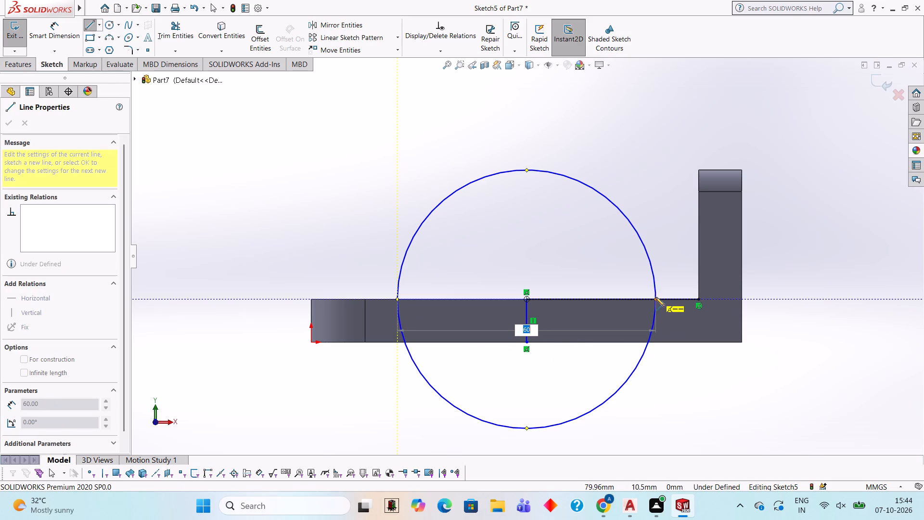
left_click(655, 297)
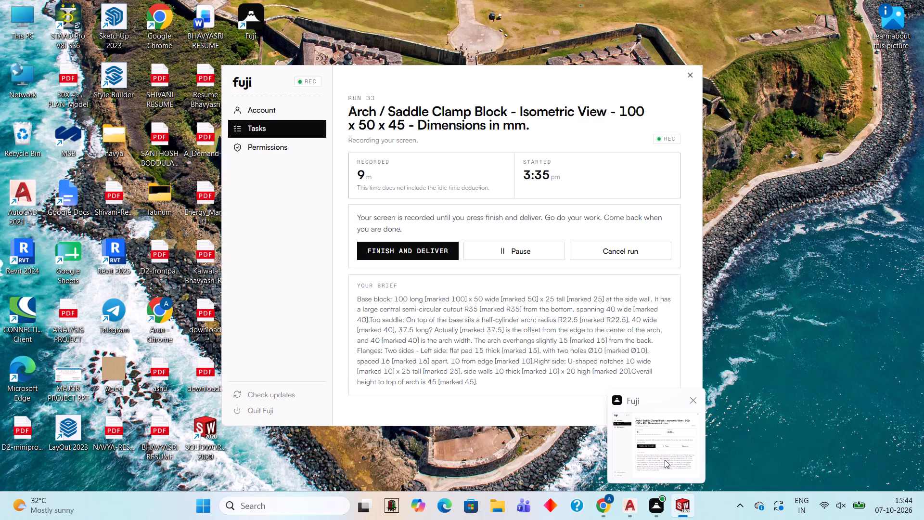
Trim the circle's lower half, the line remainder beside the wall and the vertical line, leaving a closed semicircle profile.
left_click(179, 33)
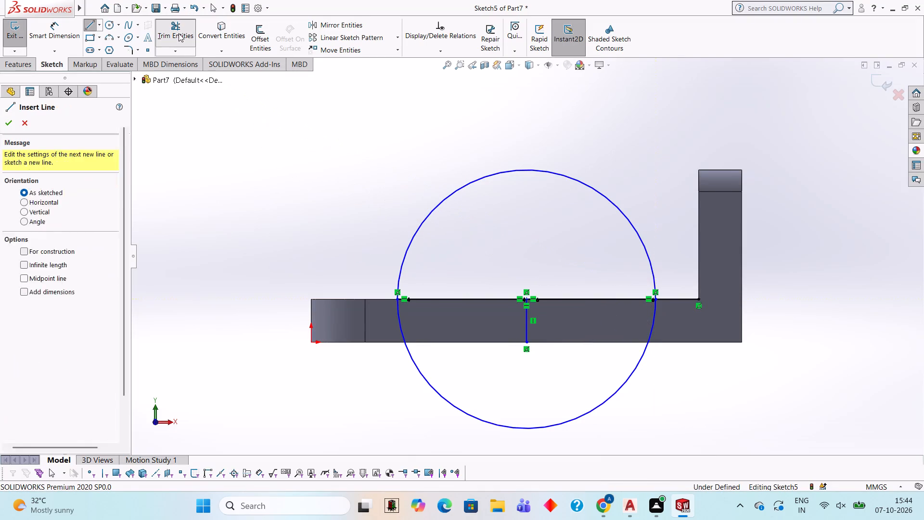
left_click(624, 385)
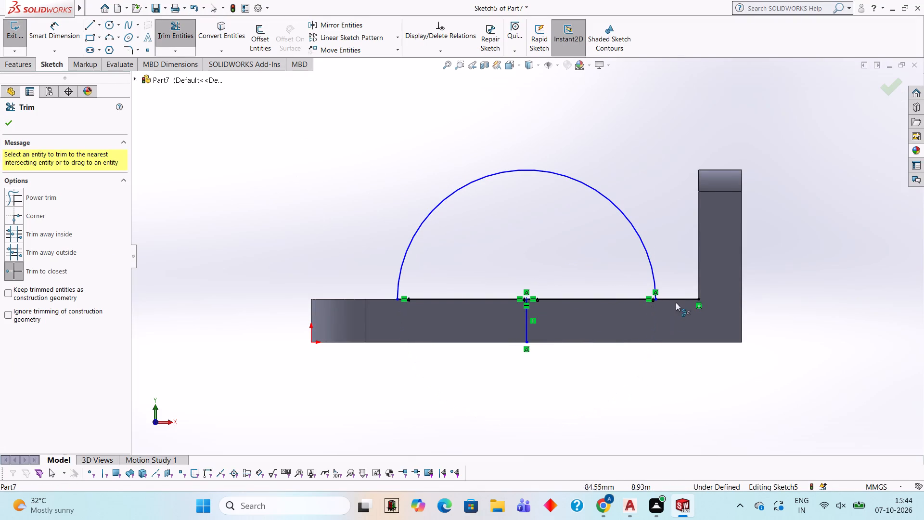
left_click(682, 300)
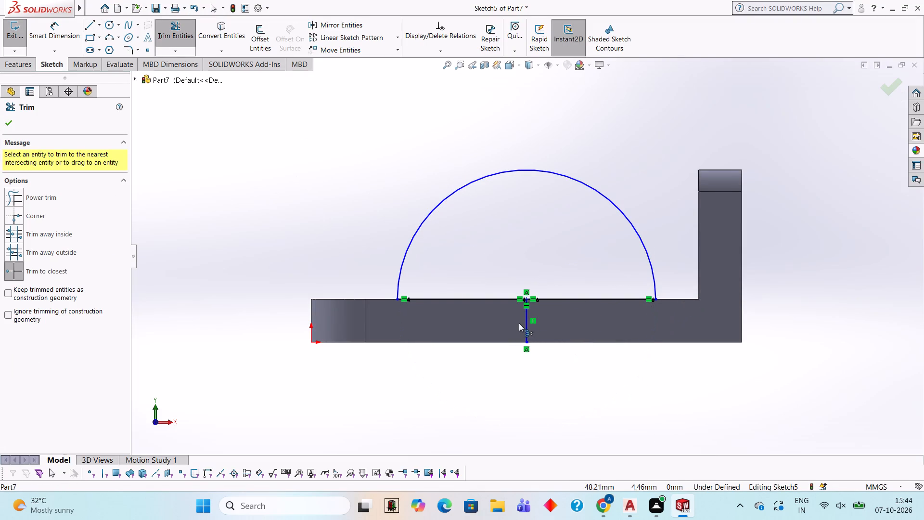
left_click(525, 325)
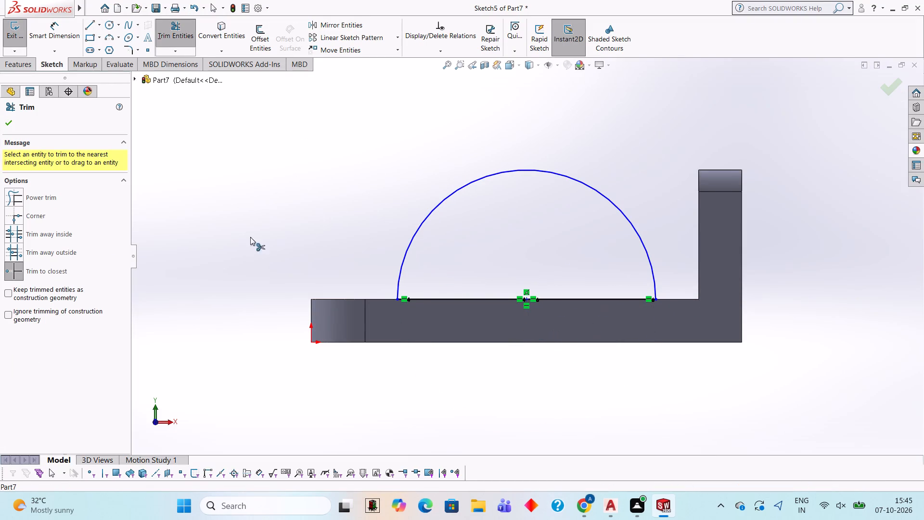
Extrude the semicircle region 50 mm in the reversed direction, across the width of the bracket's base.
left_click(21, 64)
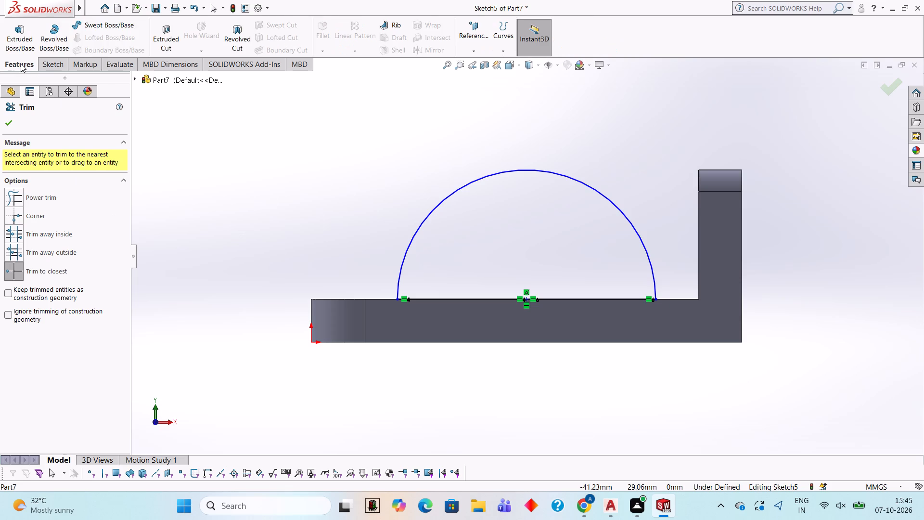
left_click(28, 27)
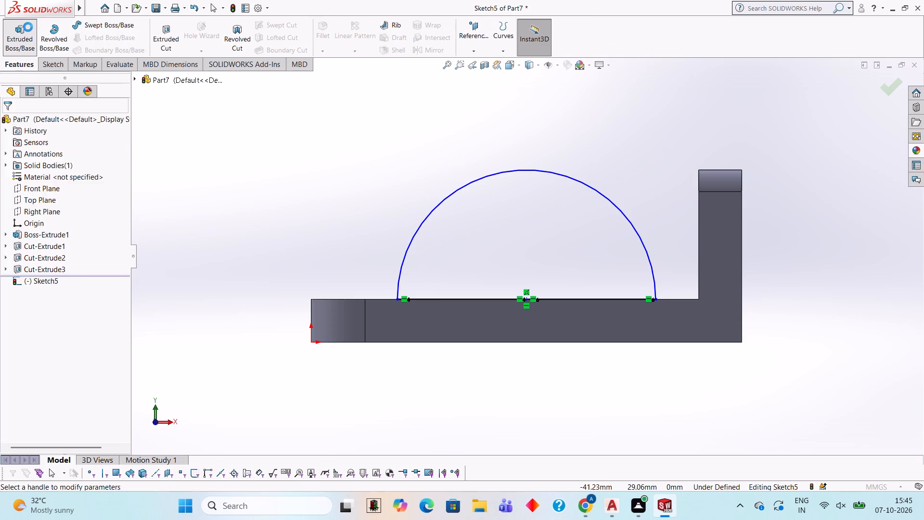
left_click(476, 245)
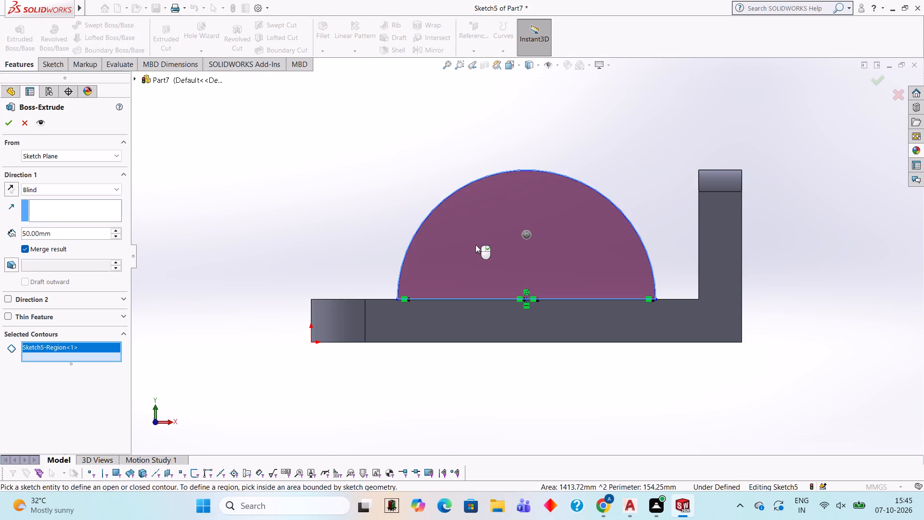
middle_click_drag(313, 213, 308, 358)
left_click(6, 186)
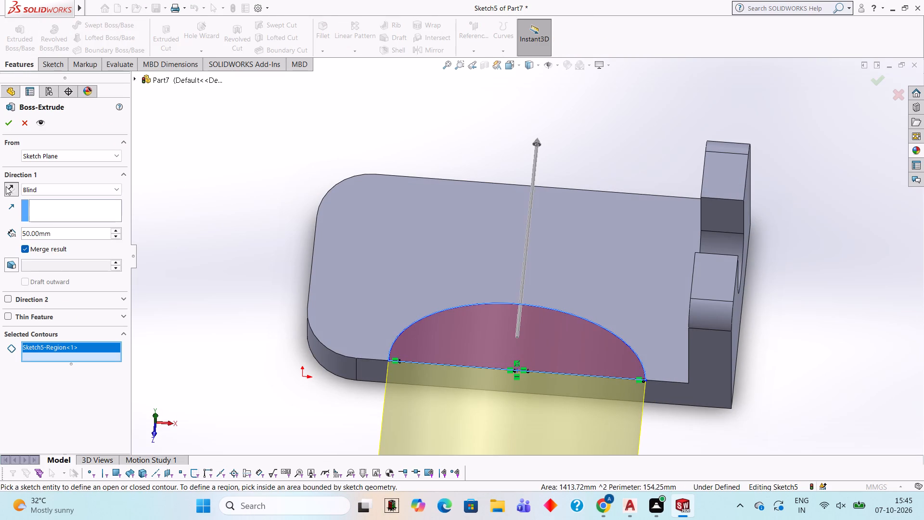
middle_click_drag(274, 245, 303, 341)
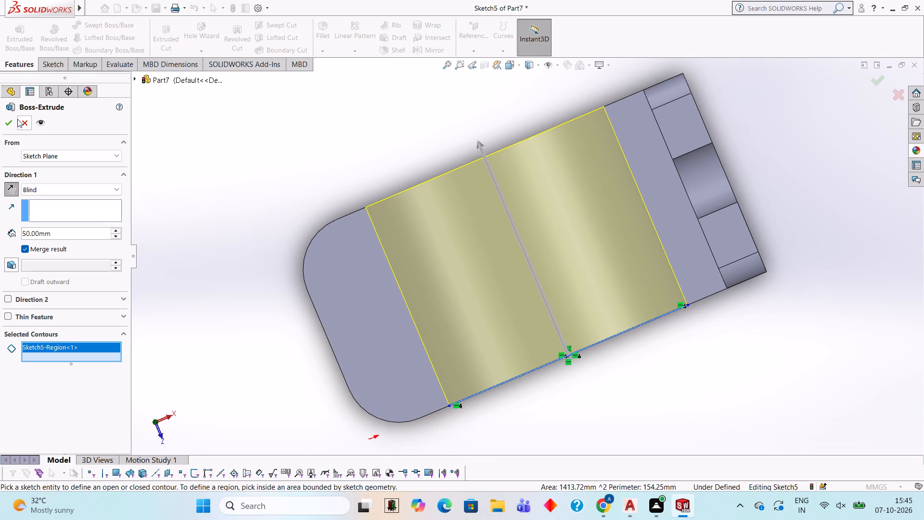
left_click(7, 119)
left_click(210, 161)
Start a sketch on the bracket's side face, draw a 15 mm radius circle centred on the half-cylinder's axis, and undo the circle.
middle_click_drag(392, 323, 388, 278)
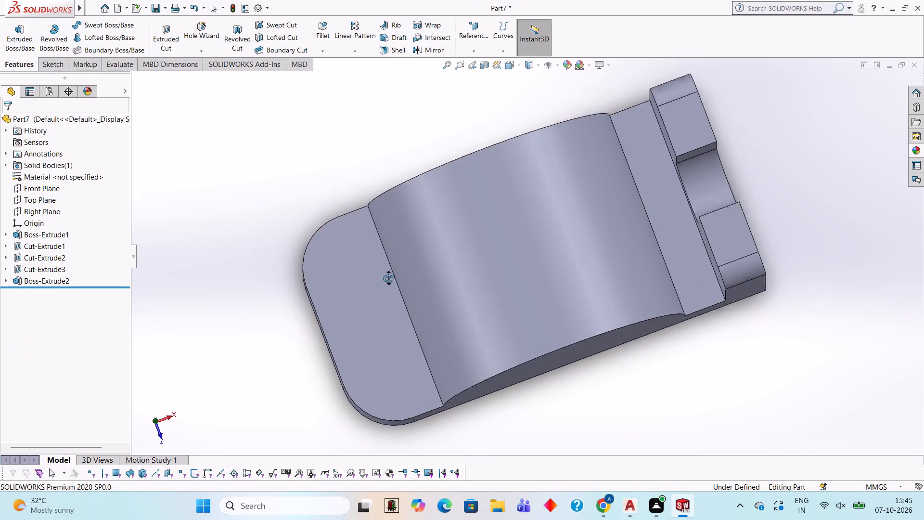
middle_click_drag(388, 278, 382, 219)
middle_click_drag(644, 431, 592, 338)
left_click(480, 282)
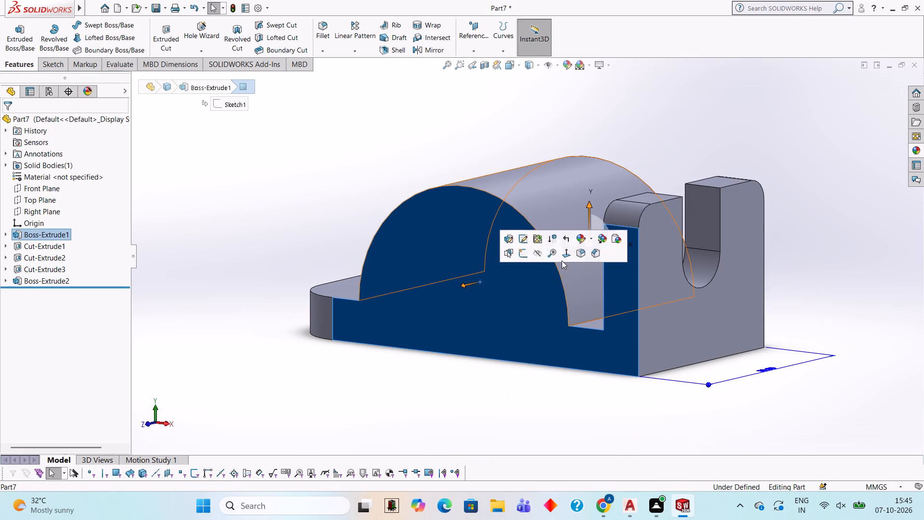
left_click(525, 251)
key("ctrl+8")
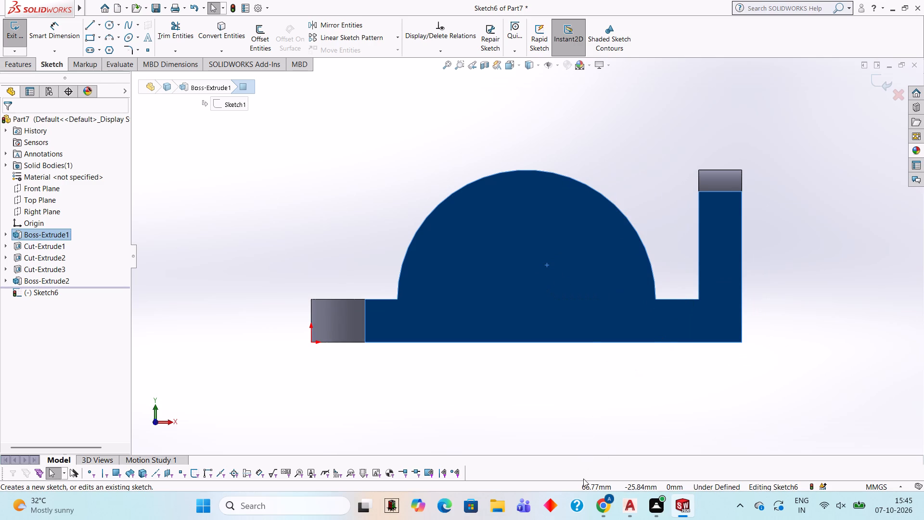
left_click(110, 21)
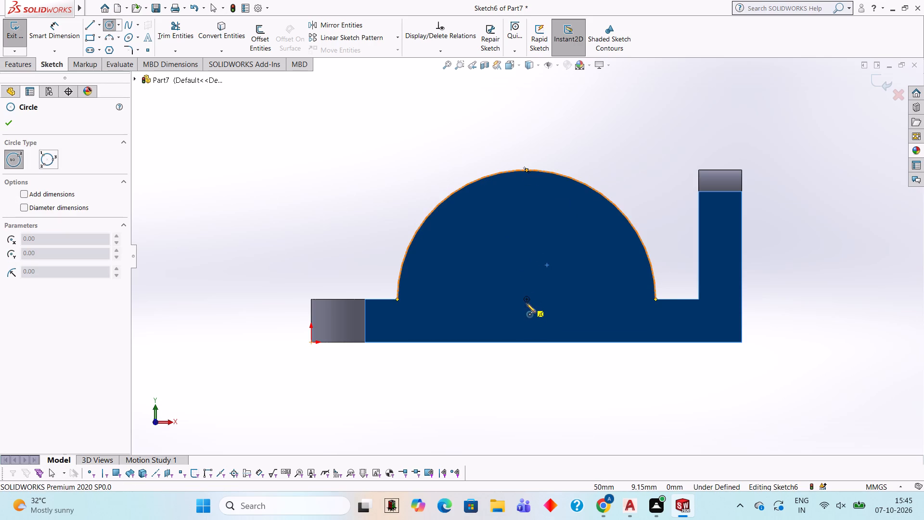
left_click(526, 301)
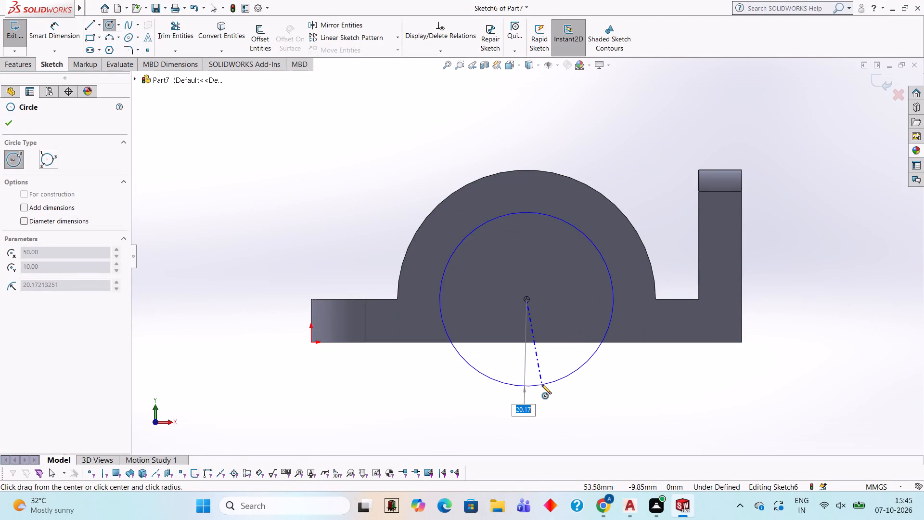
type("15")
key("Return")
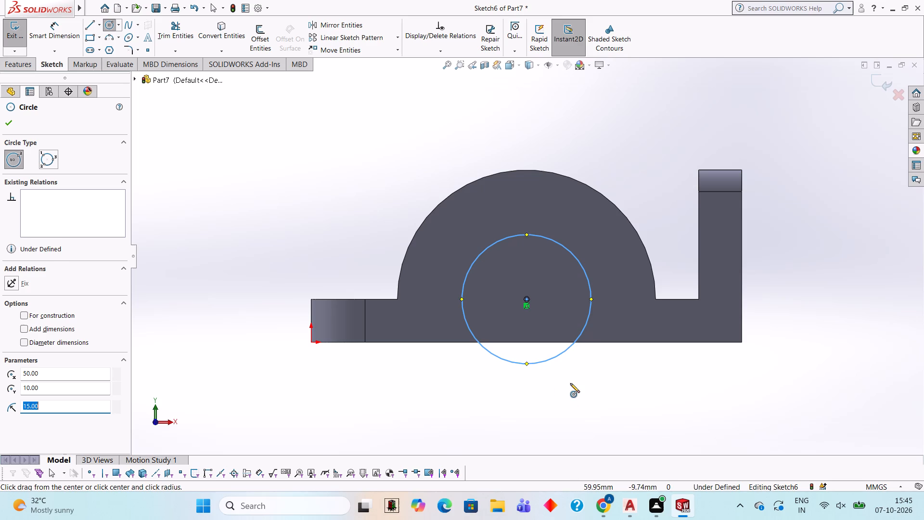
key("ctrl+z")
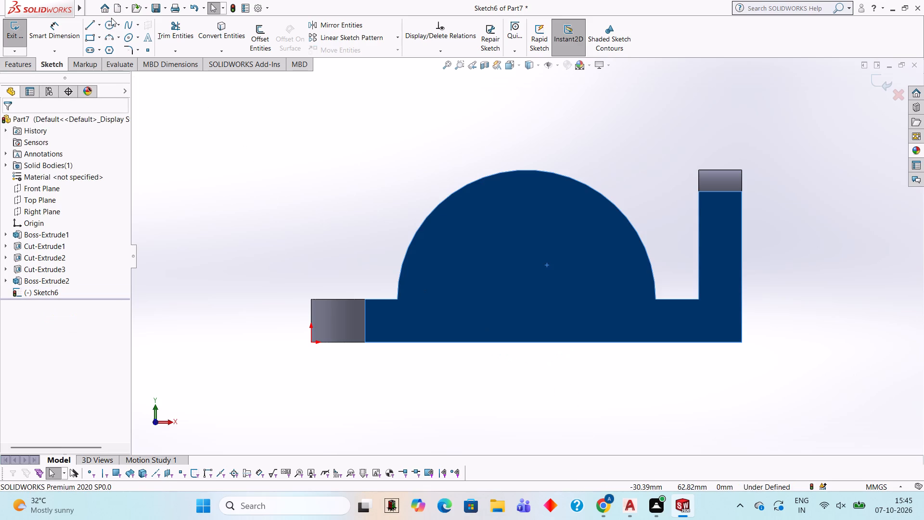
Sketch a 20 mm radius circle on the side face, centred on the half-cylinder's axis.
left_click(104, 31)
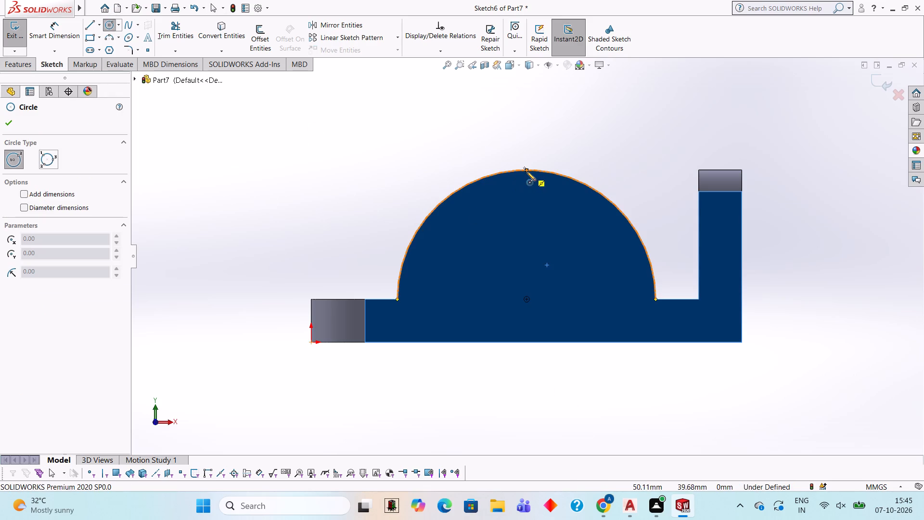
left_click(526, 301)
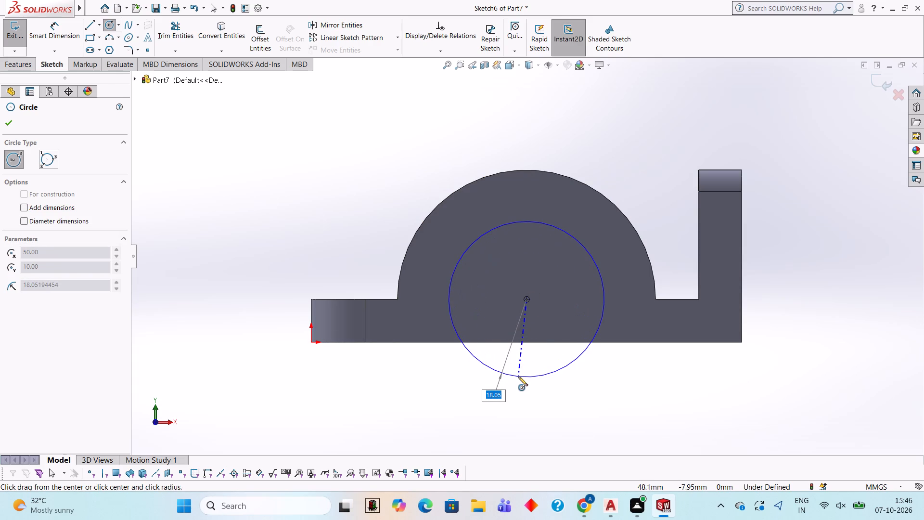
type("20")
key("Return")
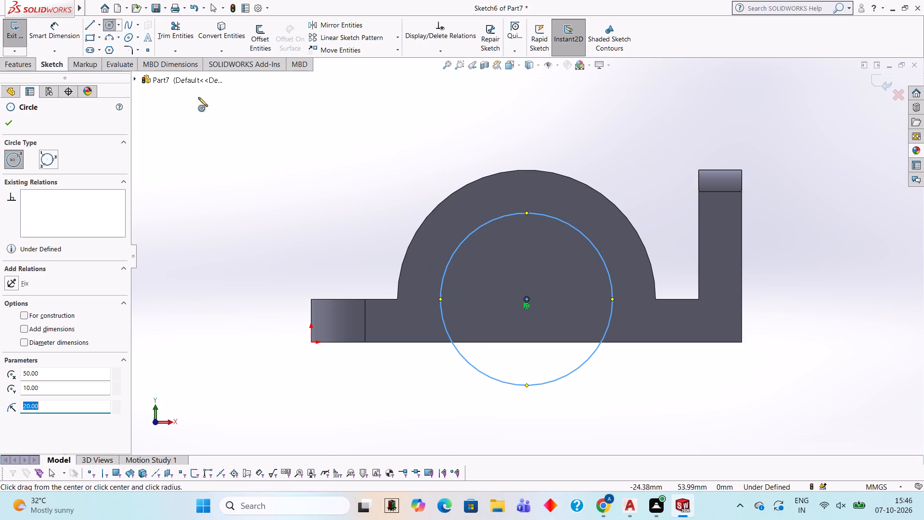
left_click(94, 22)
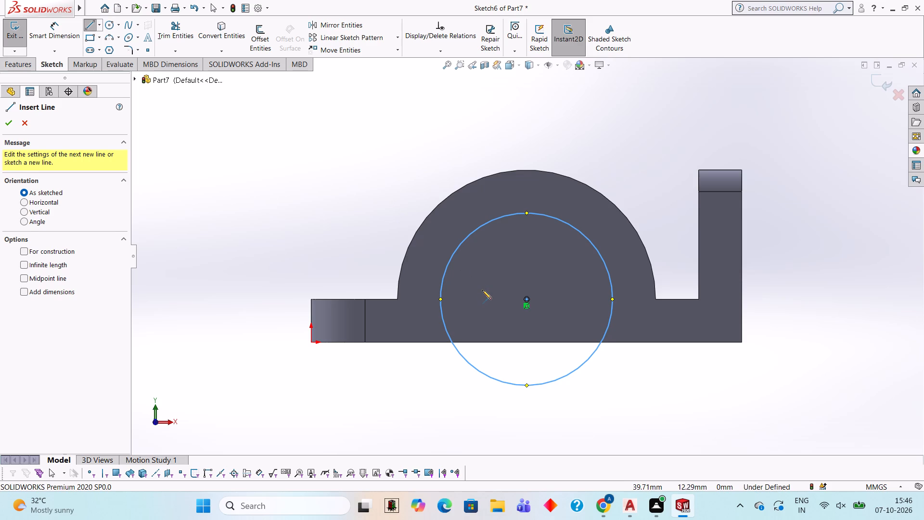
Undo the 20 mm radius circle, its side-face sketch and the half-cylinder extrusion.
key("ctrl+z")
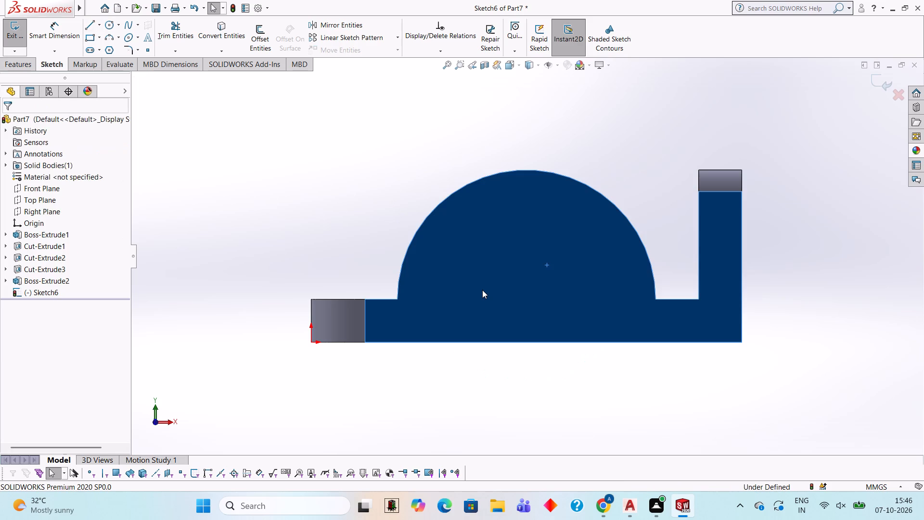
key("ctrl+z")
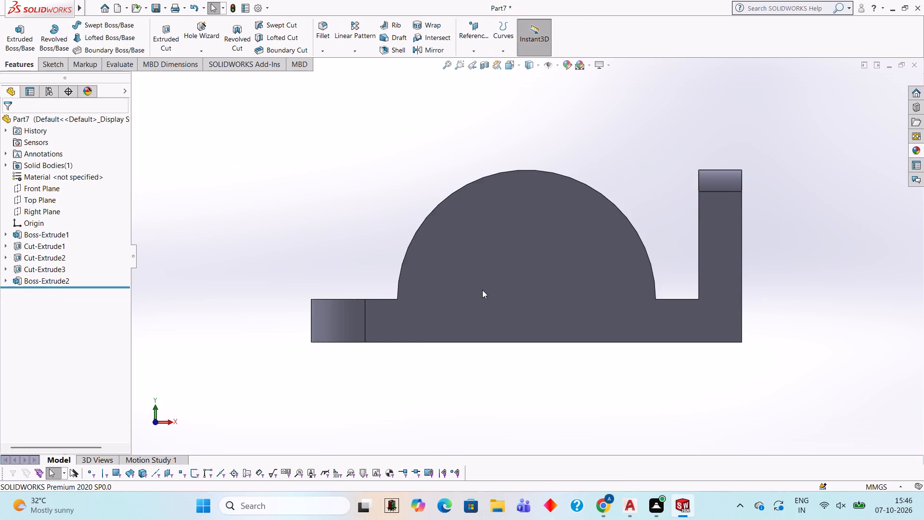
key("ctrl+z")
Undo all the trims, lines and the circle in the semicircle sketch, and exit the empty sketch.
key("ctrl+z")
key("ctrl+z")
key("ctrl+z")
key("ctrl+z")
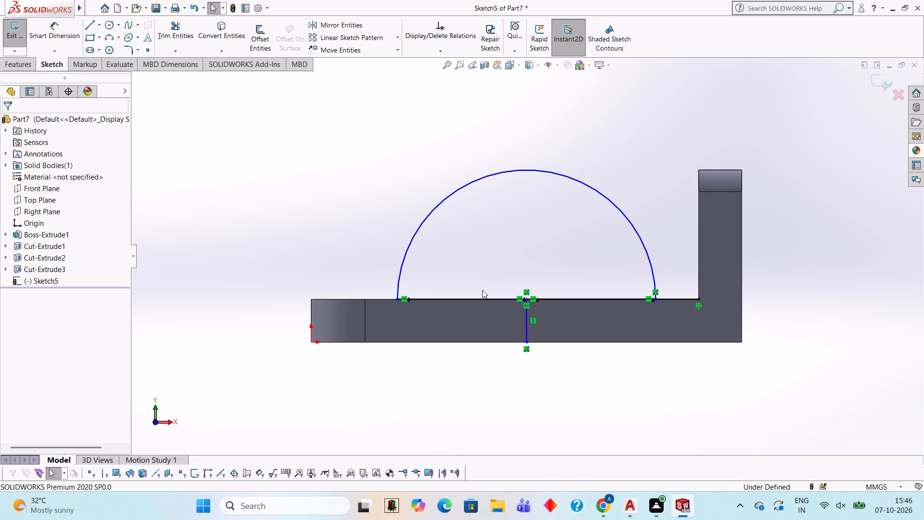
key("ctrl+z")
key("ctrl+z")
key("ctrl+z")
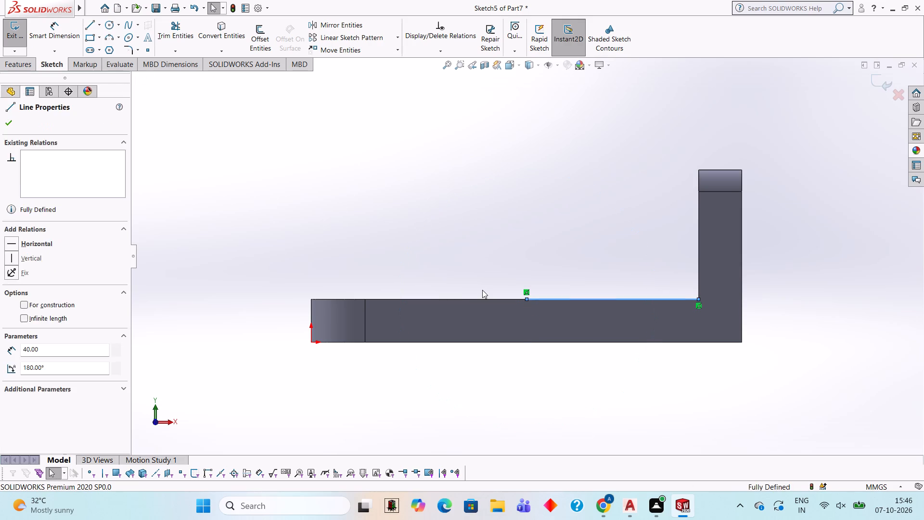
key("ctrl+z")
key("Escape")
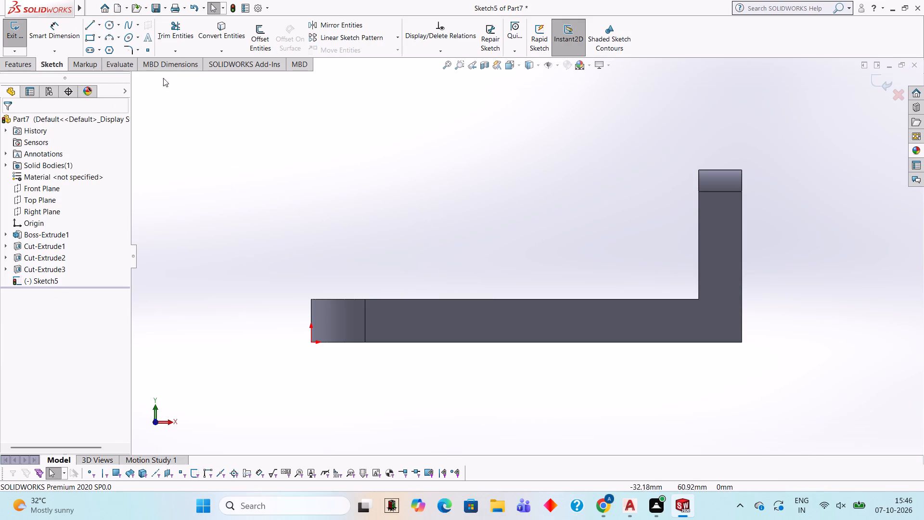
left_click(560, 308)
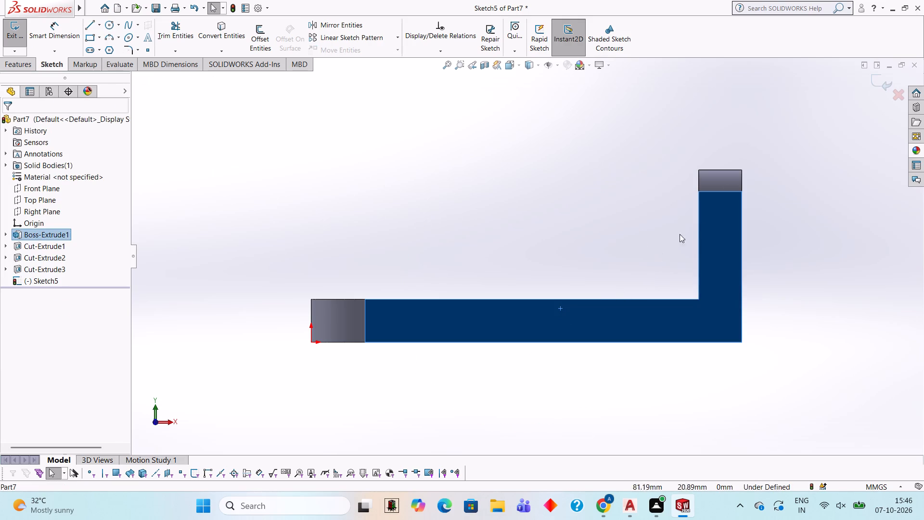
left_click(883, 77)
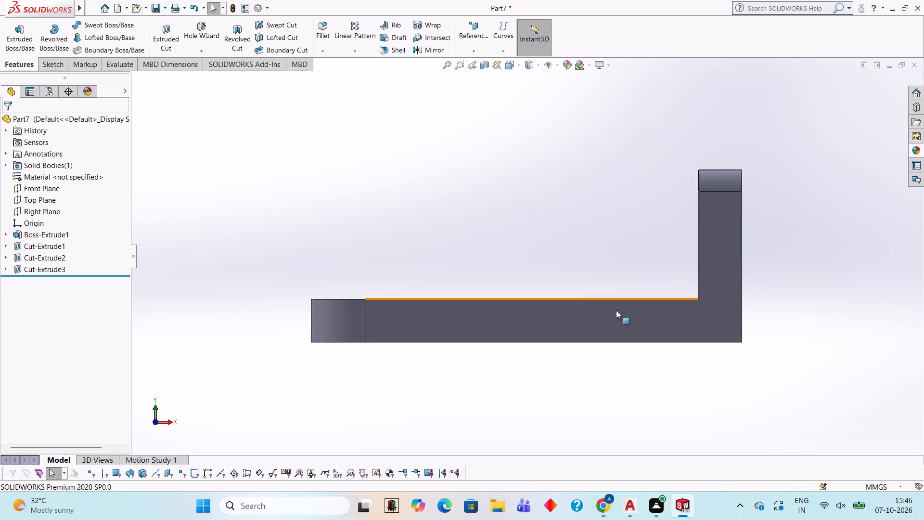
In a new sketch on the L-shaped side face, draw 40 mm and 10 mm lines end to end along the bottom edge from the outer corner.
left_click(590, 316)
left_click(636, 286)
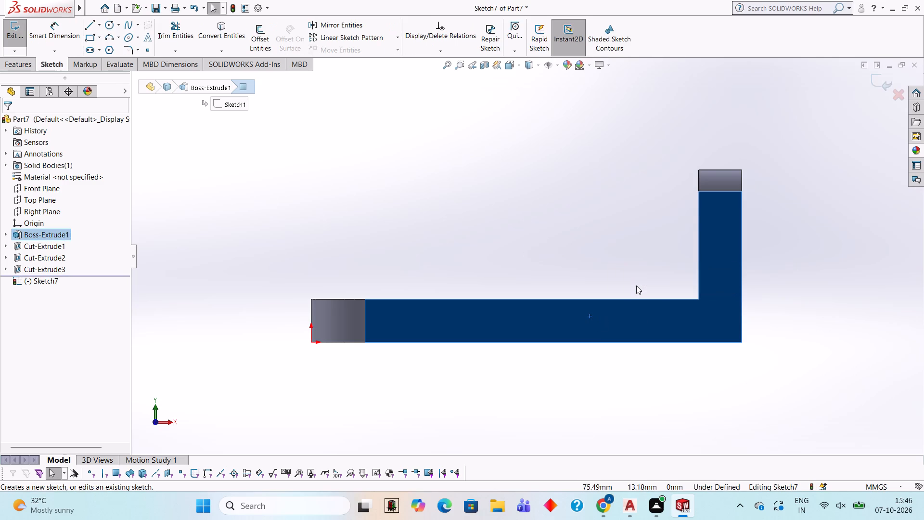
key("ctrl+8")
key("ctrl+8")
left_click(93, 26)
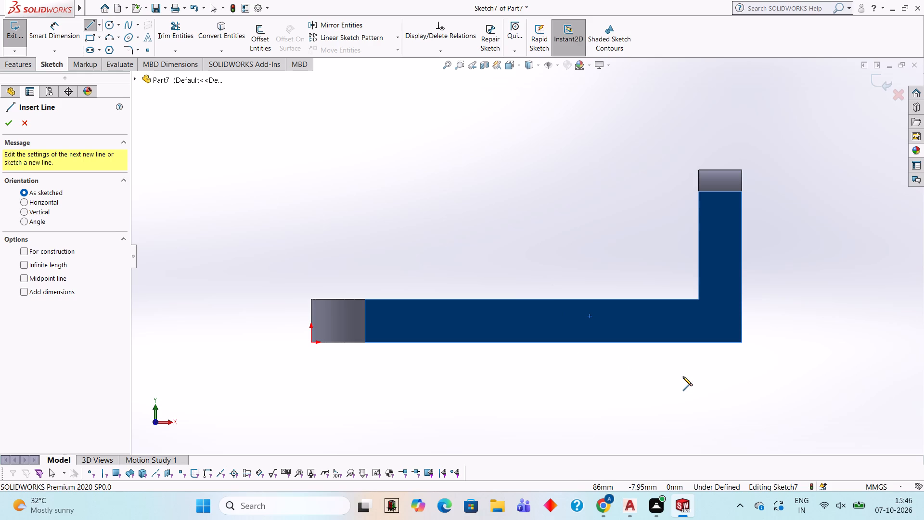
left_click(743, 341)
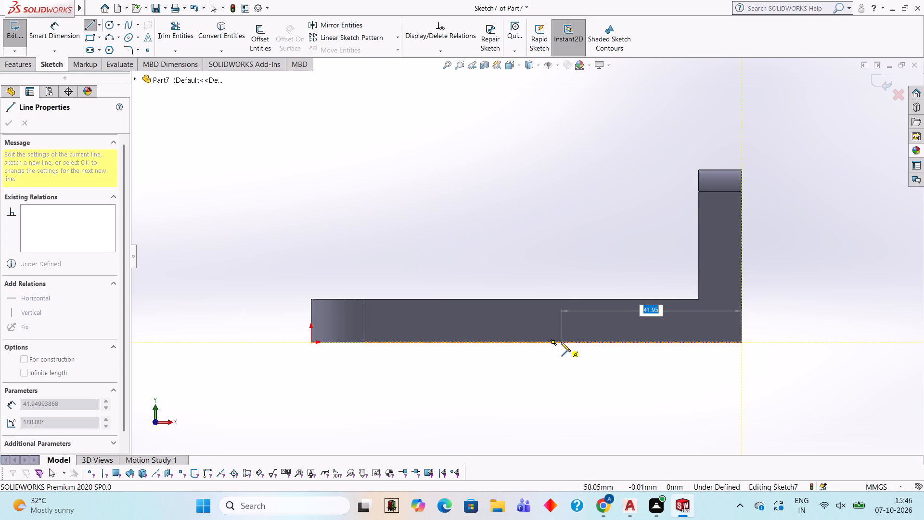
type("40")
key("Return")
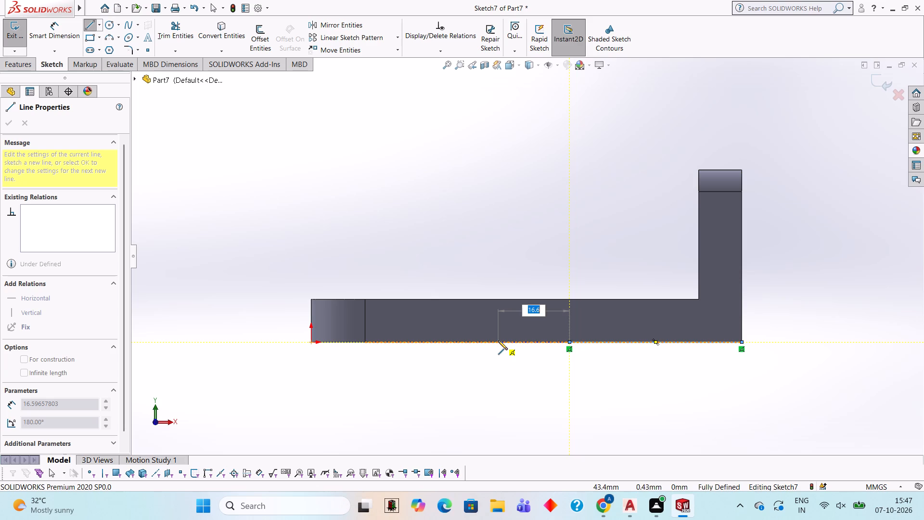
type("10")
key("Return")
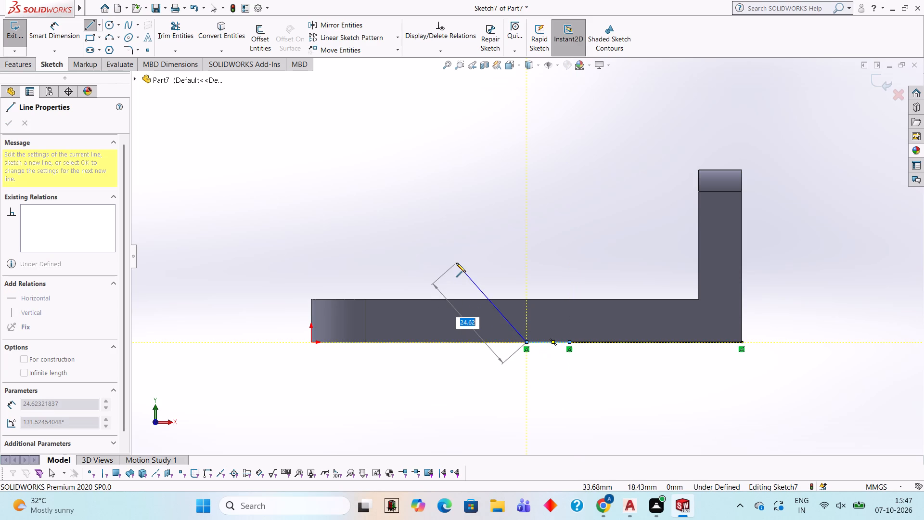
key("Escape")
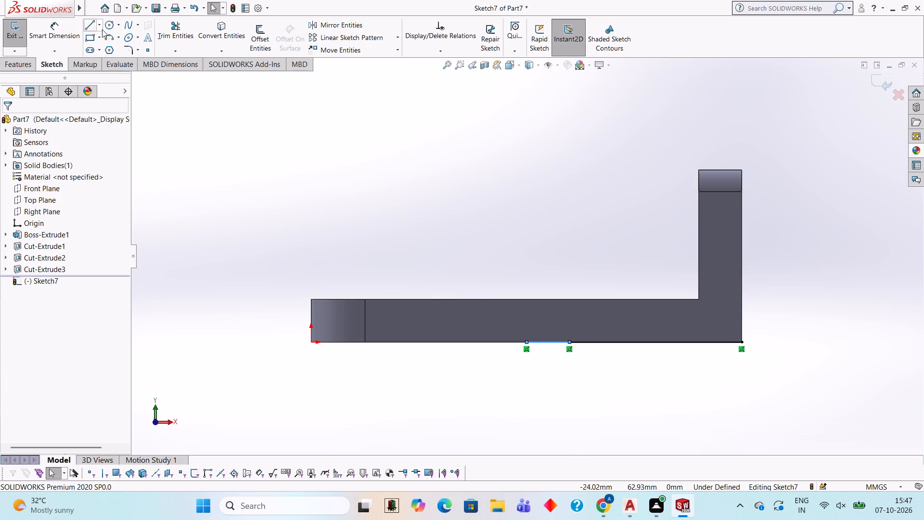
Sketch a 30 mm radius circle centred on the free end of the 10 mm line.
left_click(112, 26)
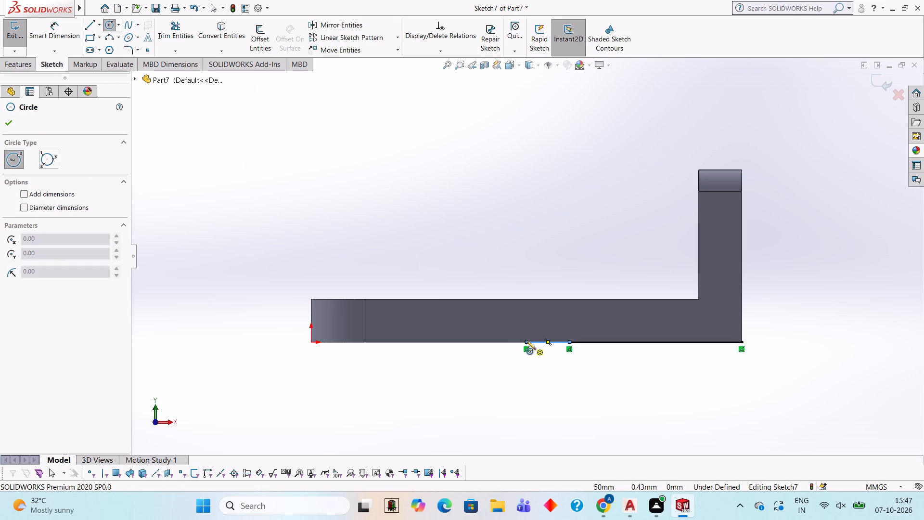
left_click(526, 341)
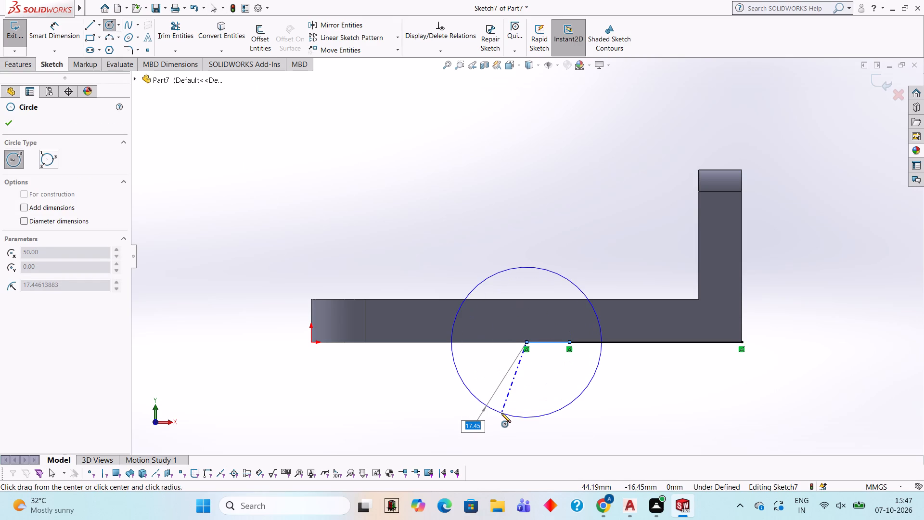
type("30")
key("Return")
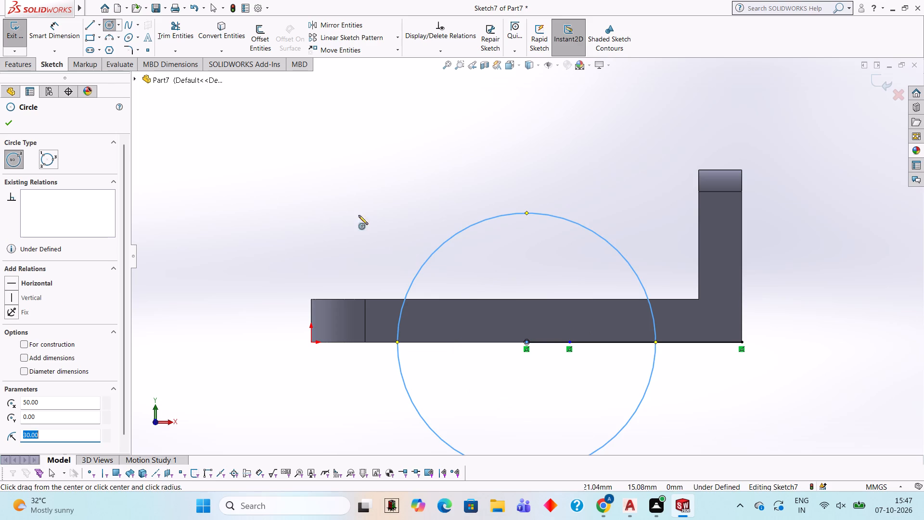
Draw a line across the 30 mm circle's horizontal diameter, and trim away the lower half and the line outside the circle.
left_click(86, 26)
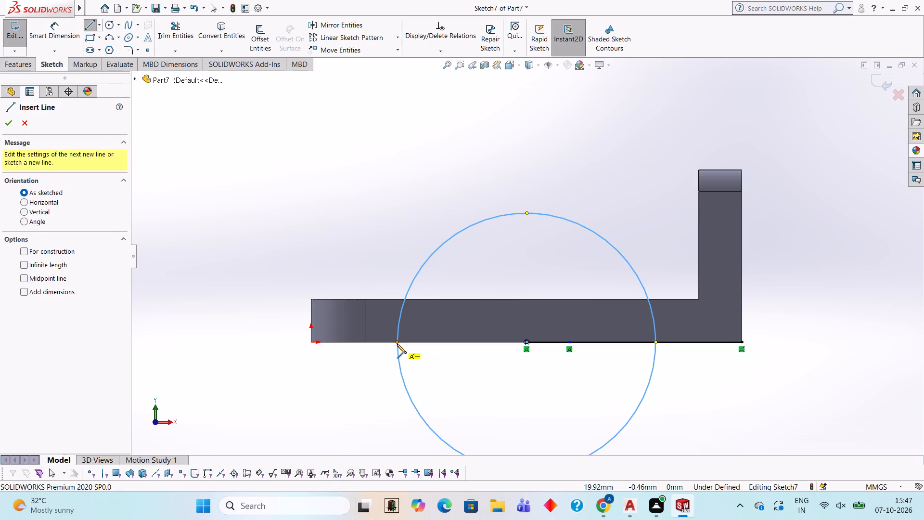
left_click(397, 342)
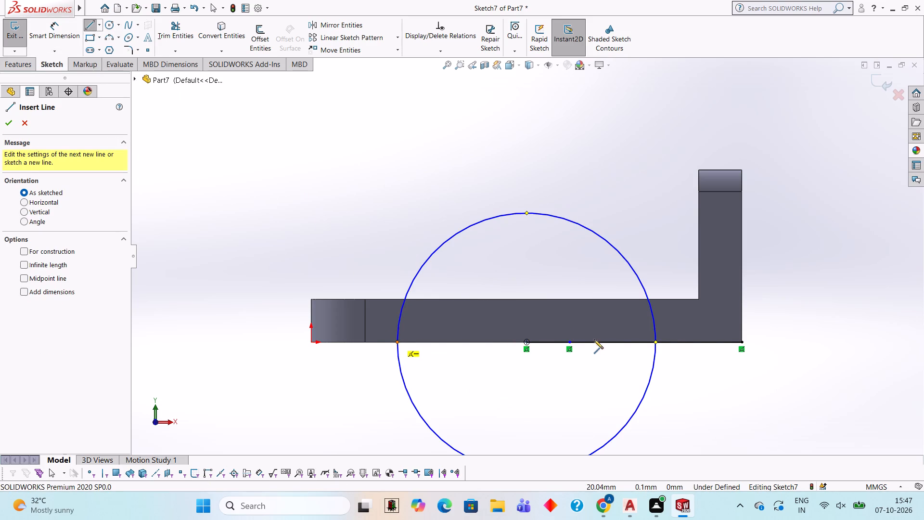
left_click(656, 341)
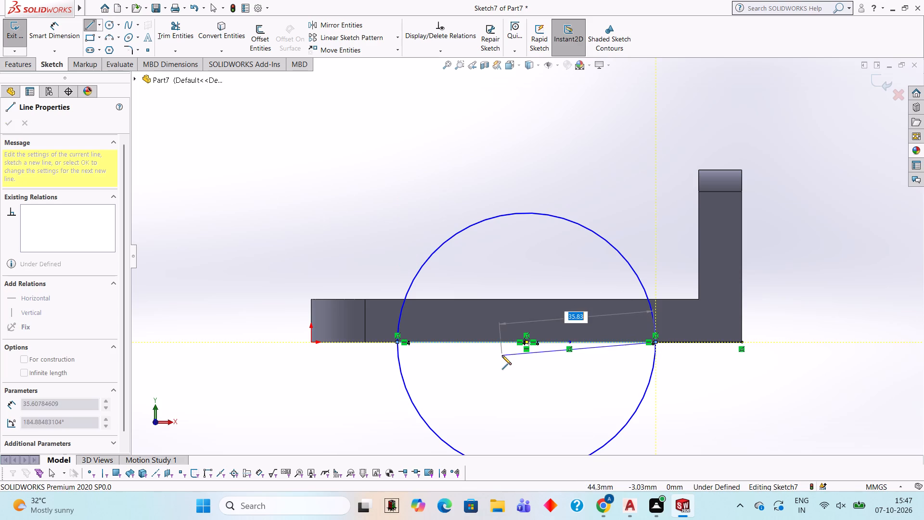
key("Escape")
left_click(183, 32)
left_click(405, 388)
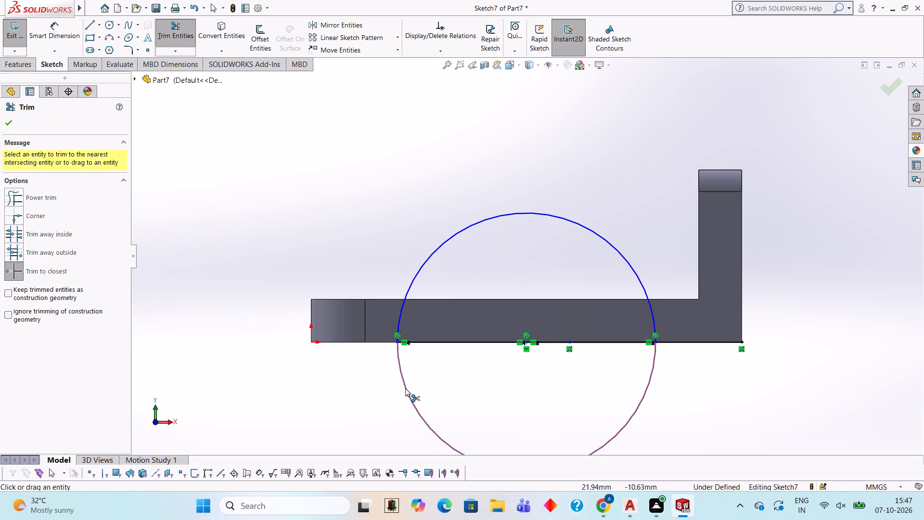
left_click(694, 339)
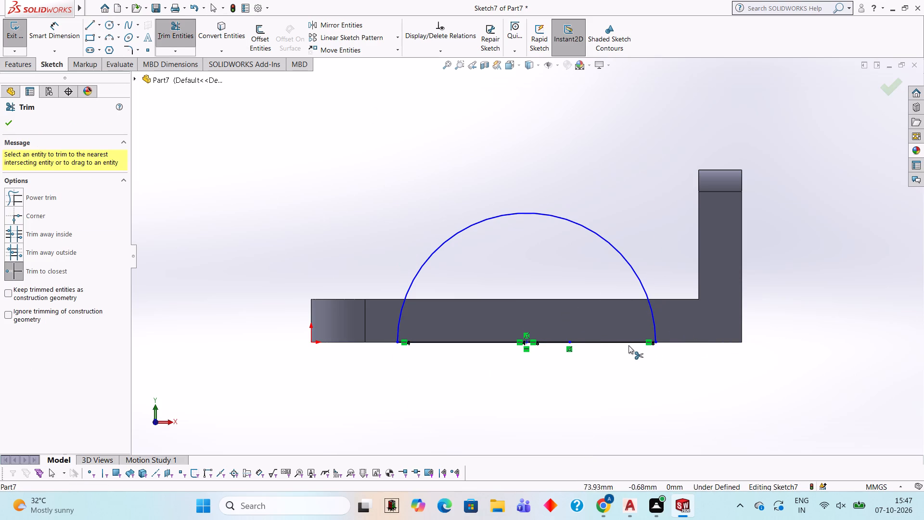
Extrude the semicircle region above the base 50 mm, with the direction reversed so it spans the base's width.
left_click(23, 63)
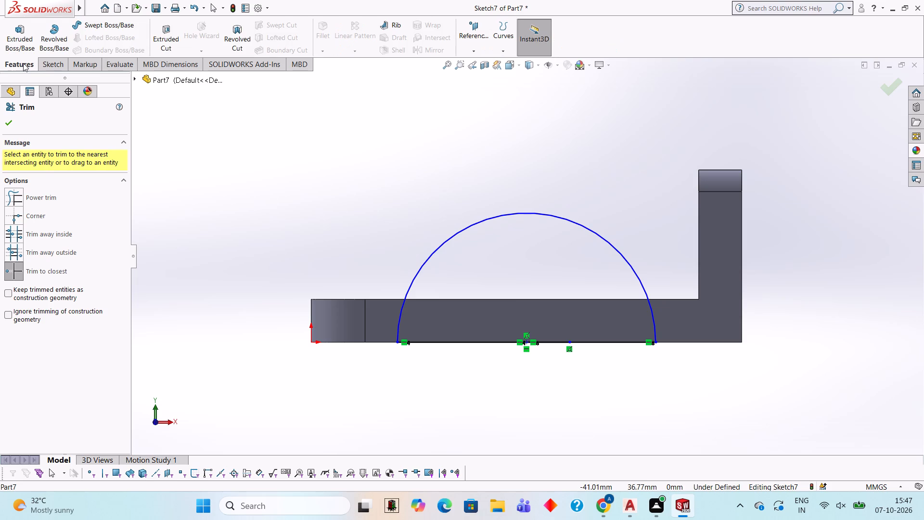
left_click(14, 38)
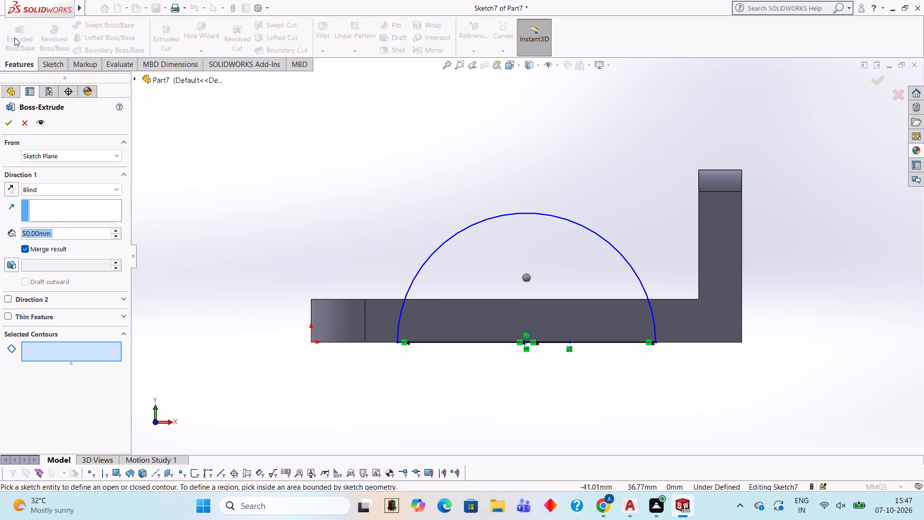
left_click(513, 264)
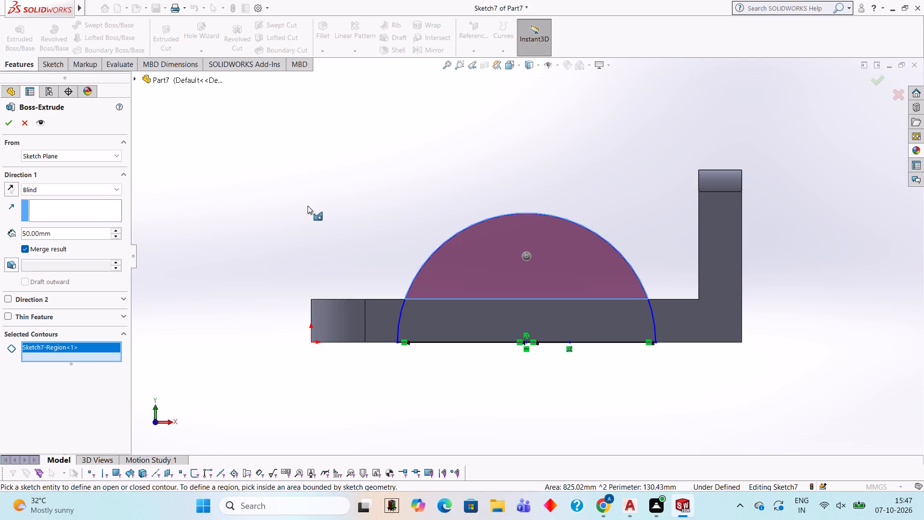
scroll(367, 196, "up", 1)
middle_click_drag(368, 195, 397, 324)
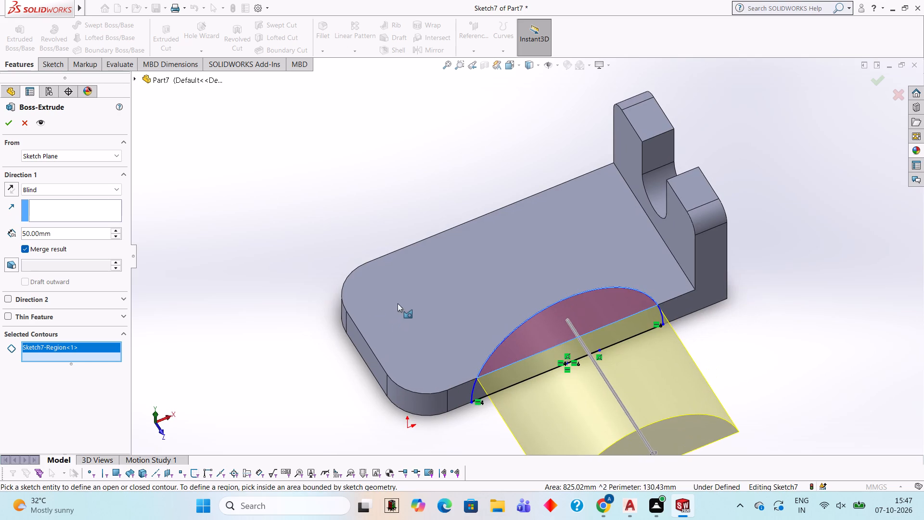
left_click(7, 193)
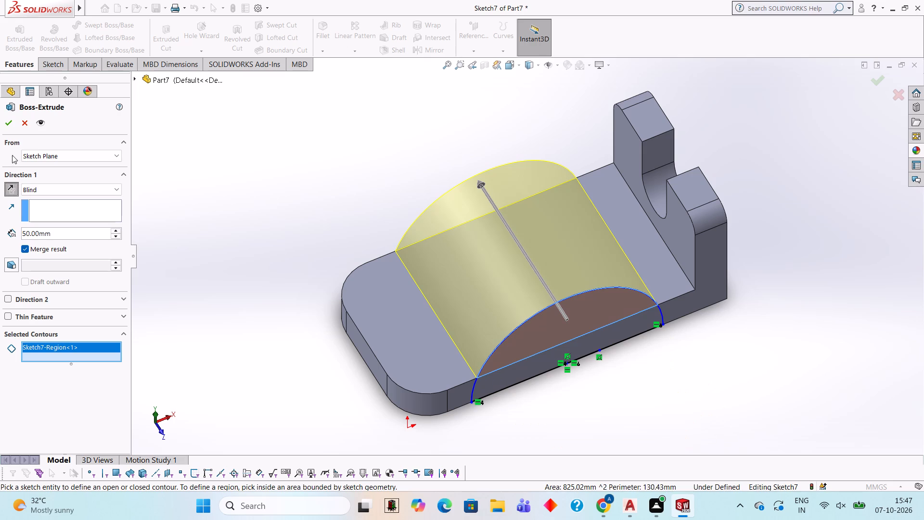
left_click(15, 122)
left_click(224, 164)
In a new sketch on the bracket's side face, draw a 20 mm radius circle concentric with the saddle arc.
middle_click_drag(416, 229, 414, 224)
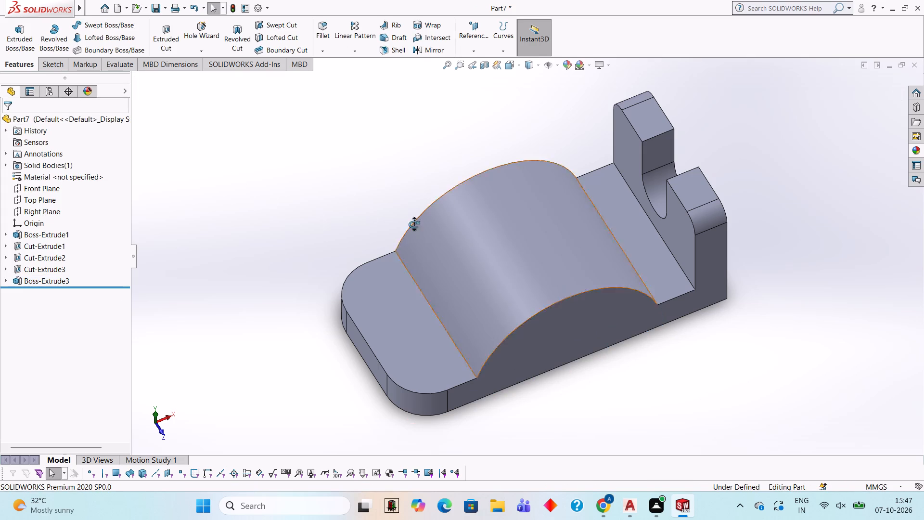
middle_click_drag(414, 224, 392, 130)
left_click(533, 290)
left_click(577, 263)
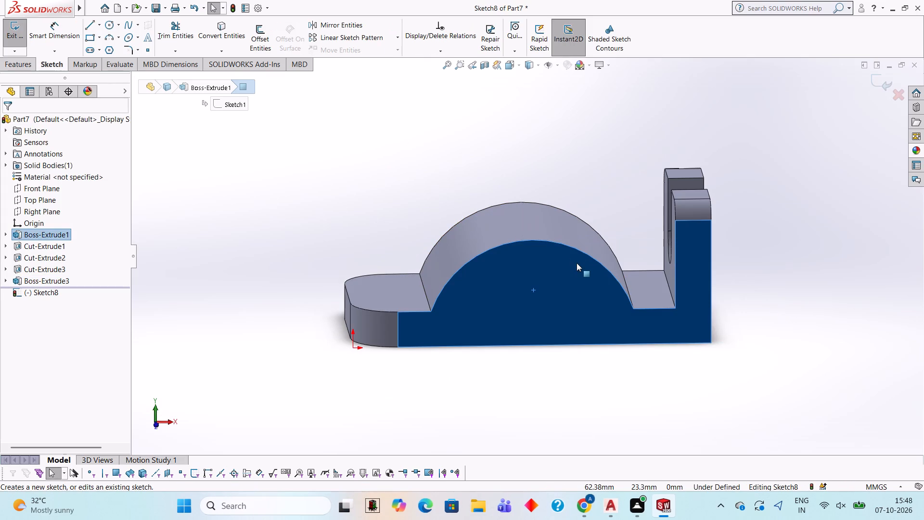
key("ctrl+8")
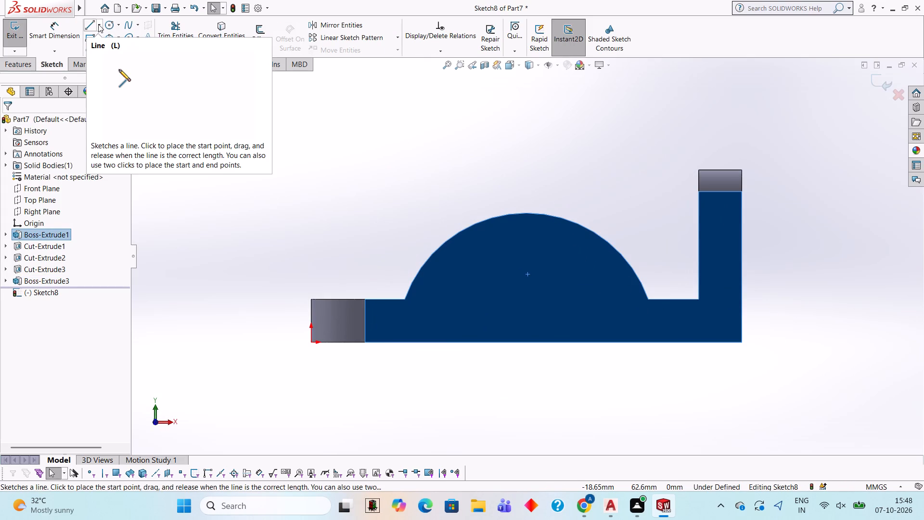
left_click(115, 25)
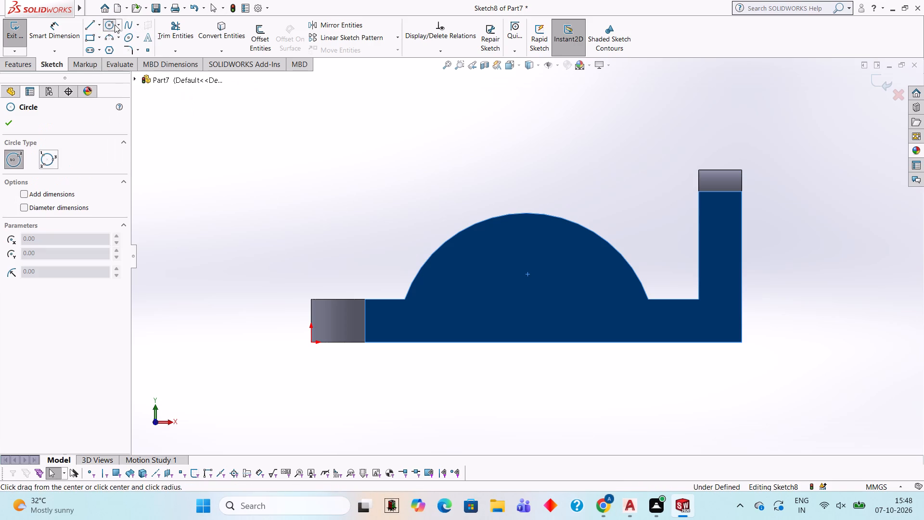
left_click(113, 25)
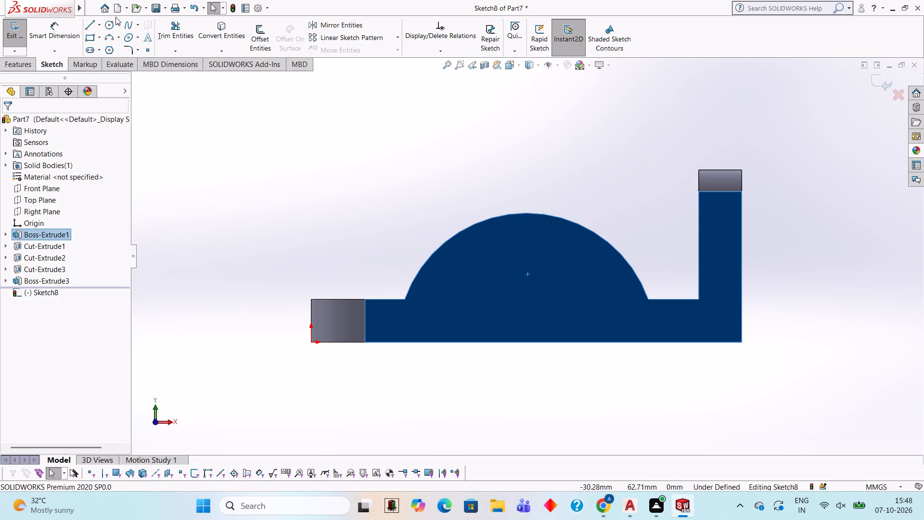
left_click(111, 27)
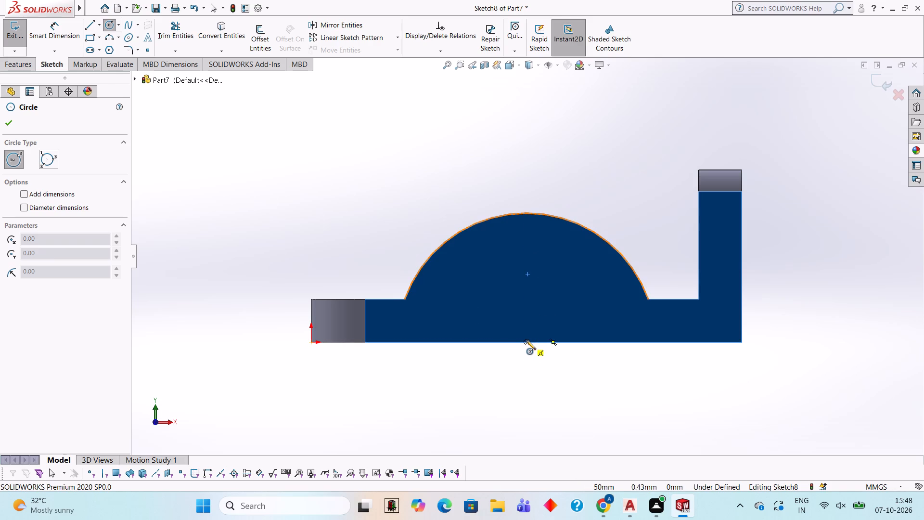
left_click(526, 343)
type("20")
key("Return")
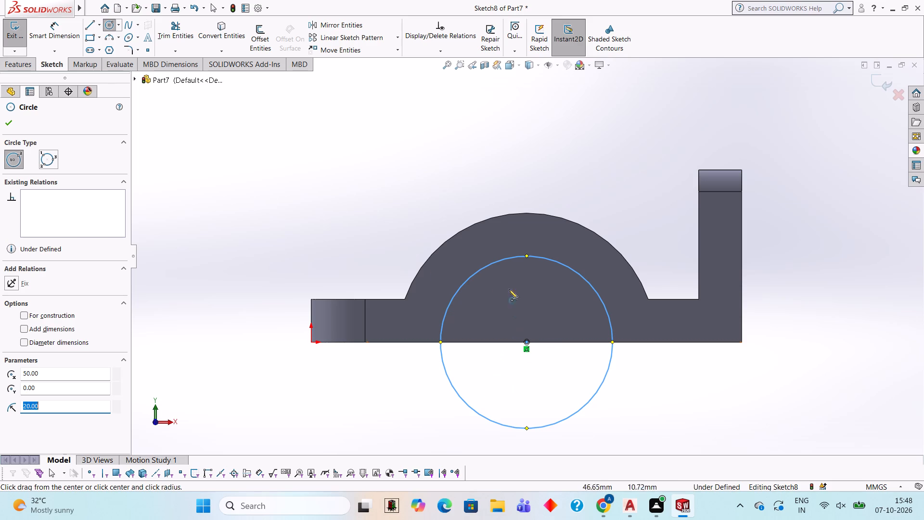
Draw a line across the 20 mm radius circle's horizontal diameter and trim away the circle's lower half.
left_click(93, 25)
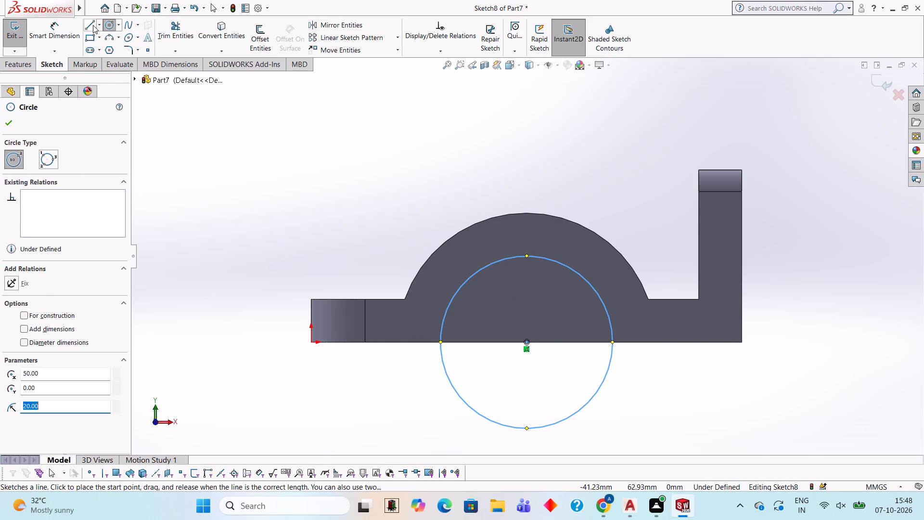
left_click(441, 345)
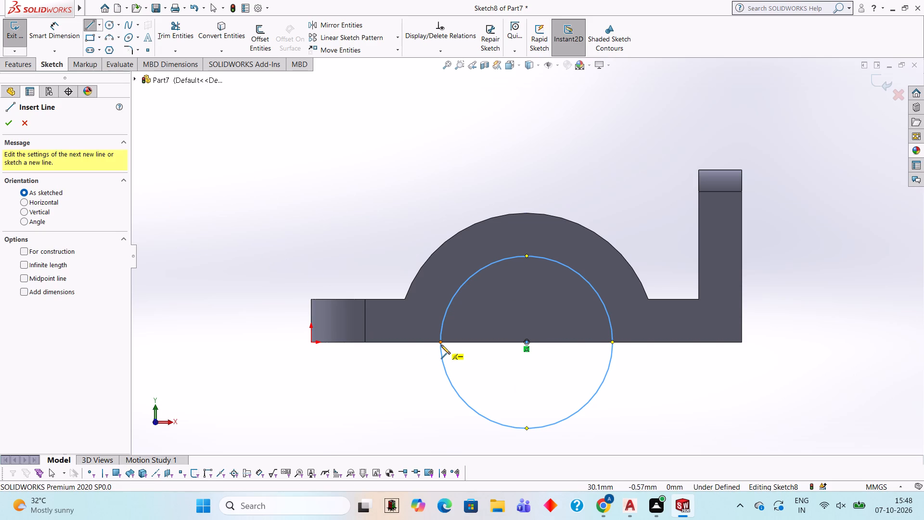
left_click(612, 343)
left_click(185, 29)
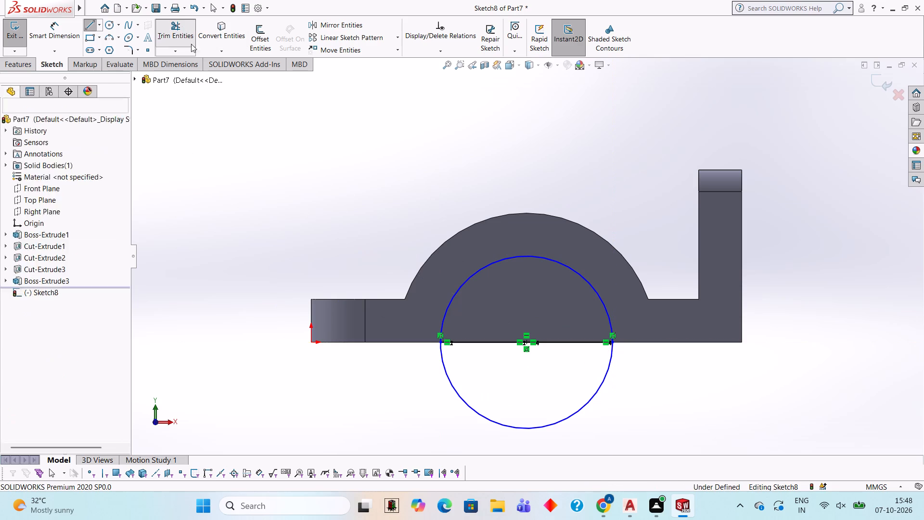
left_click(449, 380)
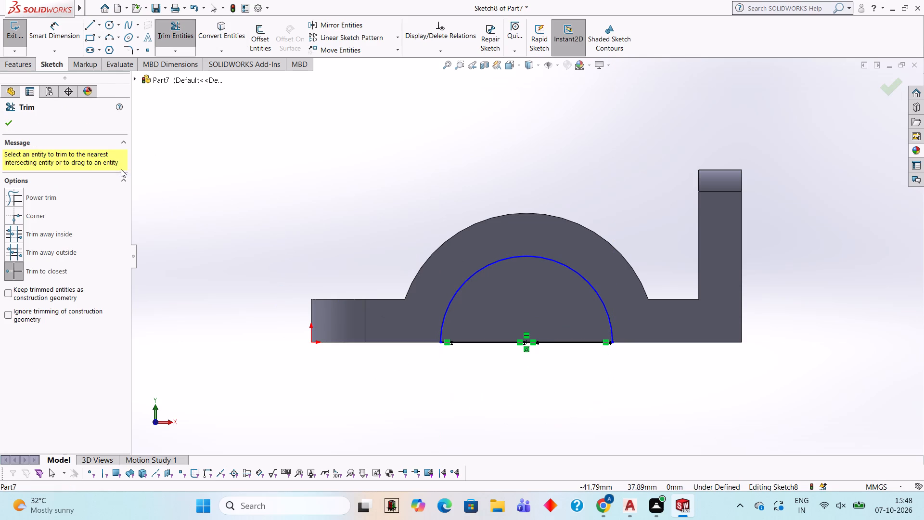
Extrude-cut the 20 mm radius semicircle through the saddle and base to form an arched opening.
left_click(26, 63)
left_click(176, 38)
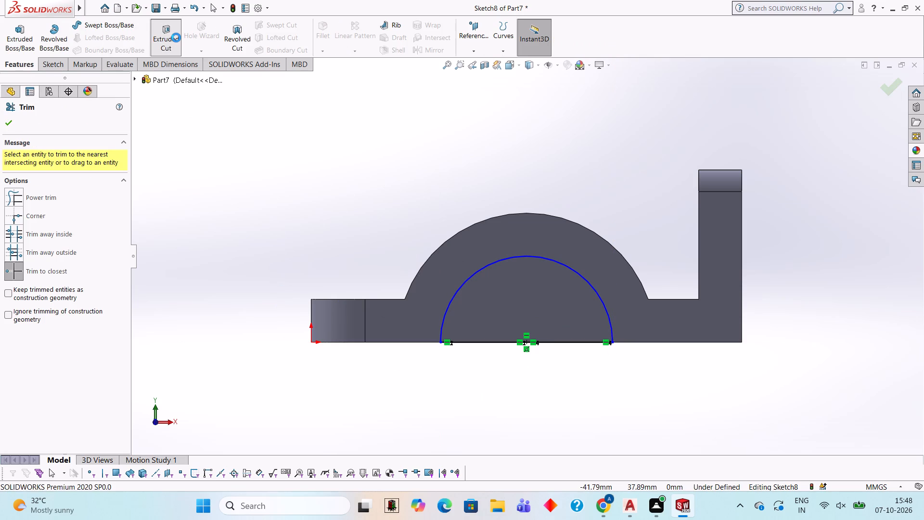
middle_click_drag(285, 195, 310, 381)
left_click(7, 123)
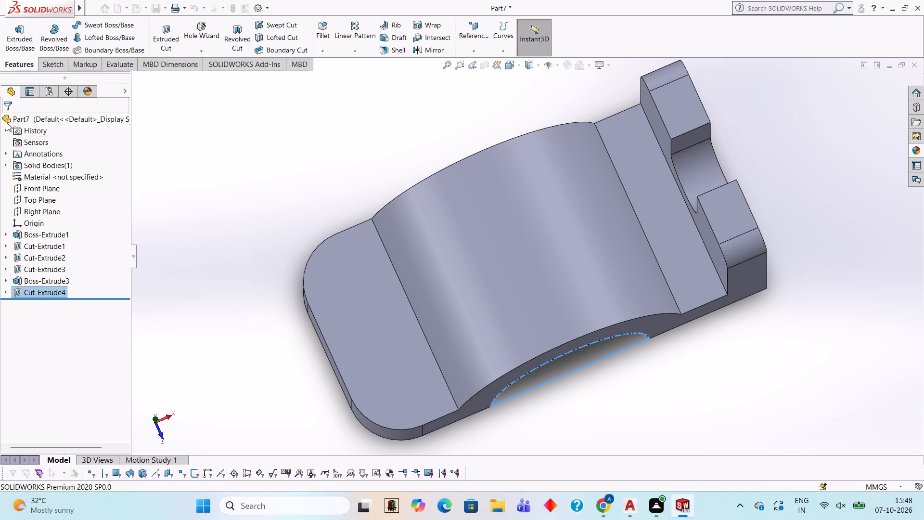
left_click(208, 147)
left_click(212, 148)
Examine the saddle and its arched opening from several sides.
middle_click_drag(212, 148, 335, 193)
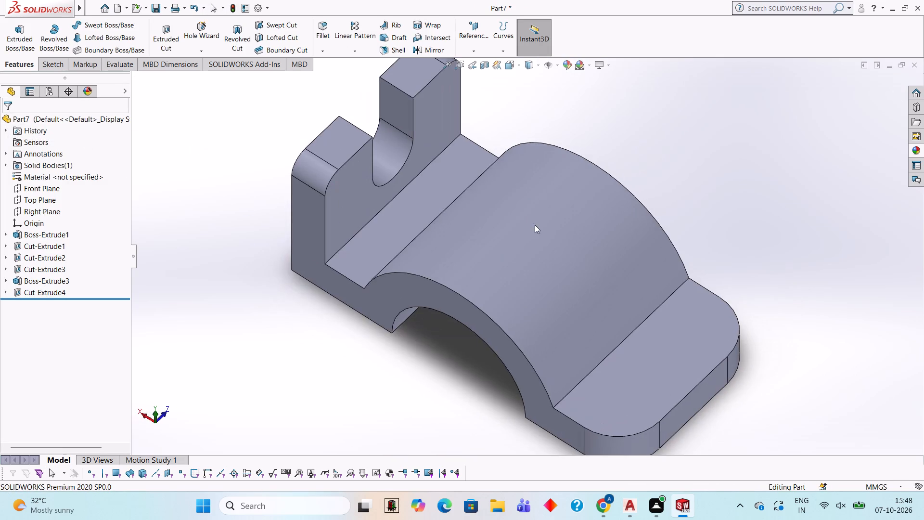
middle_click_drag(700, 207, 563, 125)
middle_click_drag(641, 295, 622, 304)
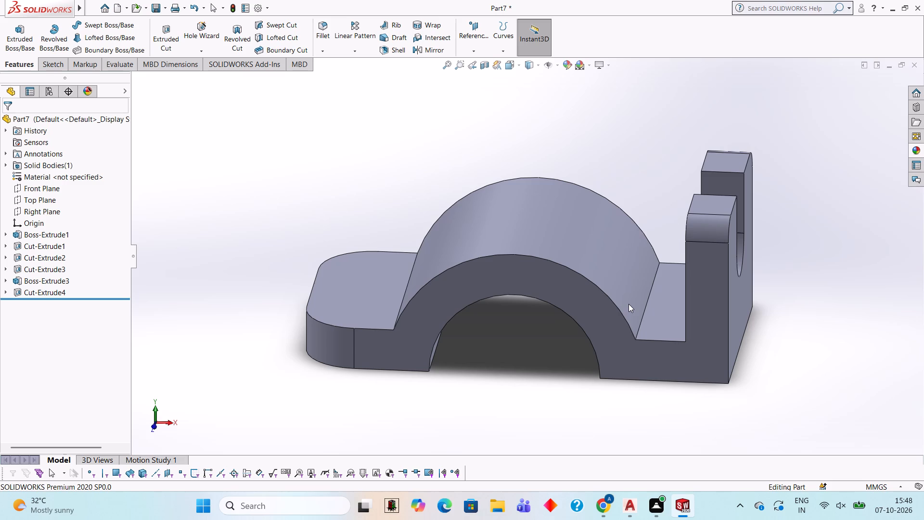
scroll(618, 227, "up", 1)
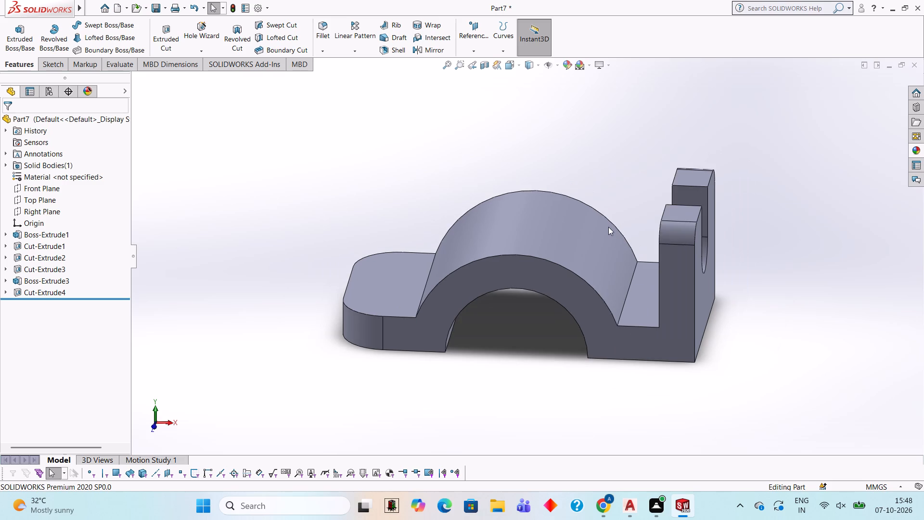
middle_click_drag(608, 227, 613, 223)
middle_click_drag(613, 222, 614, 259)
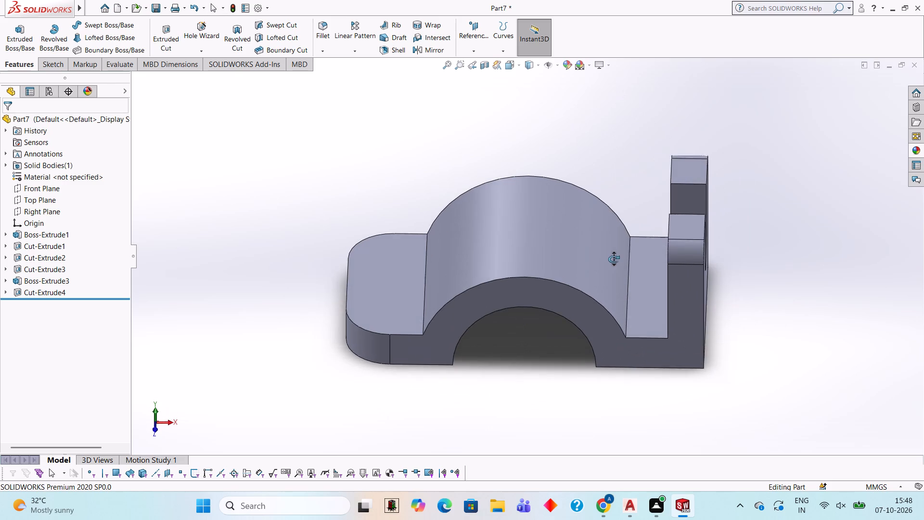
middle_click_drag(614, 259, 616, 260)
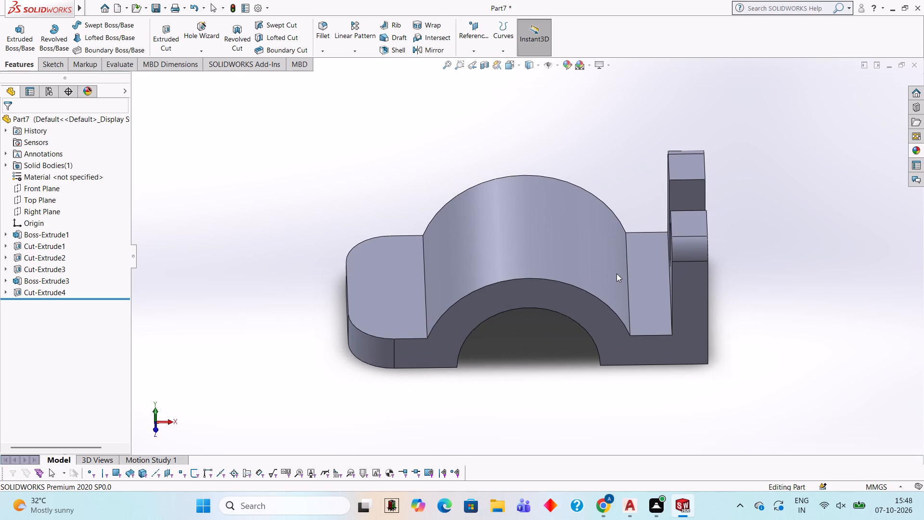
In a new sketch on the base's rounded-end top face, draw a dimensioned 10 mm diameter circle concentric with one rounded corner.
middle_click_drag(521, 221, 542, 344)
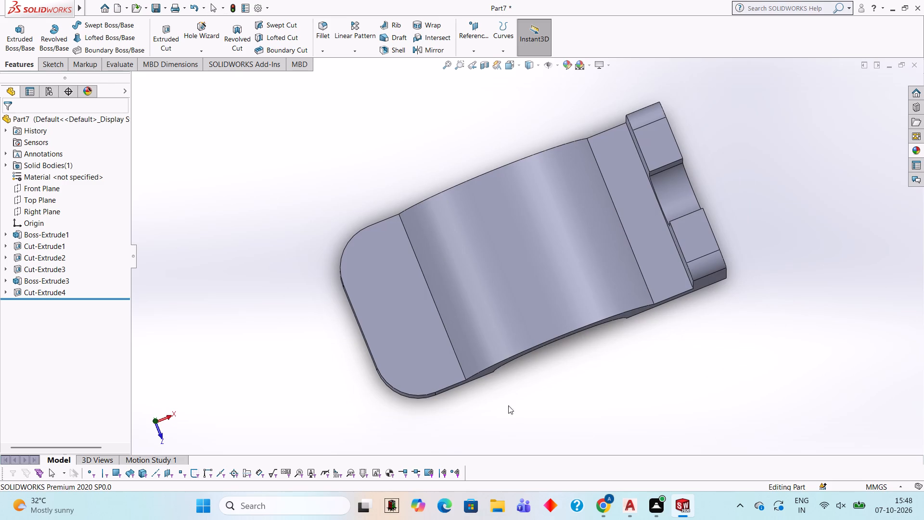
left_click(405, 300)
left_click(449, 271)
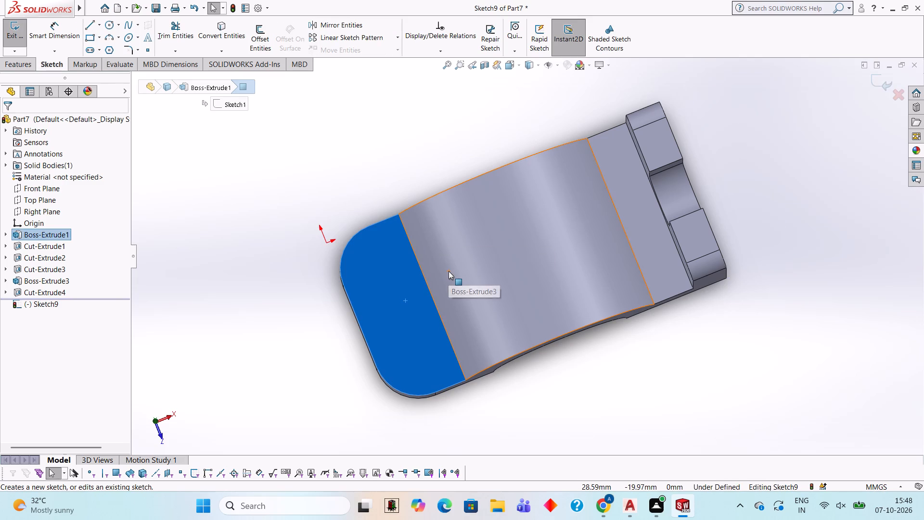
key("ctrl+8")
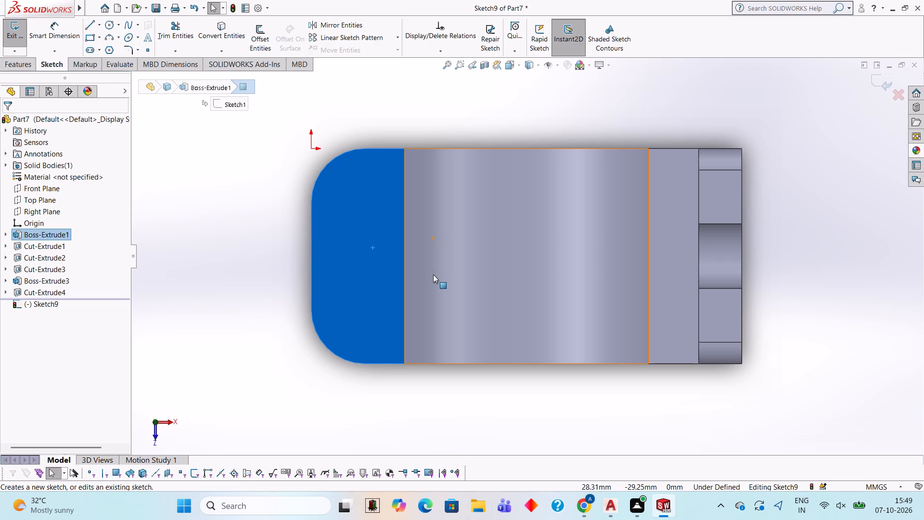
left_click(110, 22)
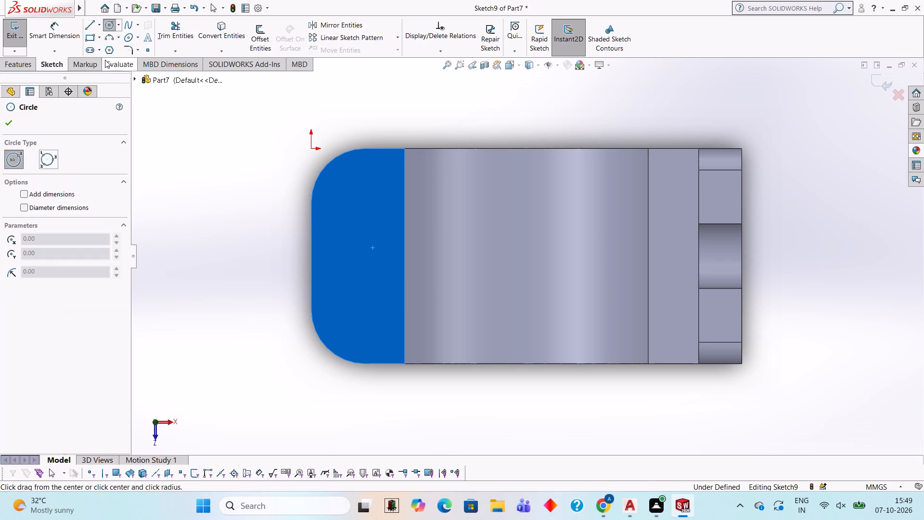
left_click(24, 211)
left_click(24, 193)
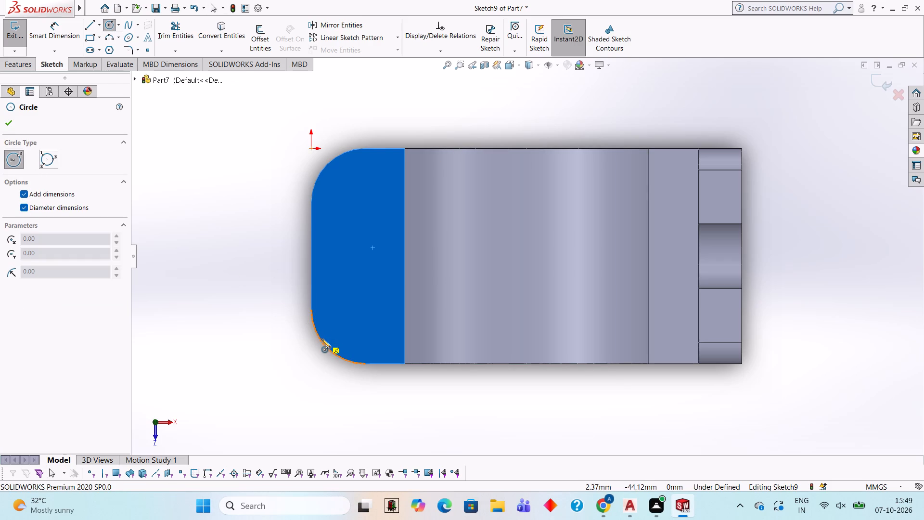
left_click(365, 309)
type("10")
key("Return")
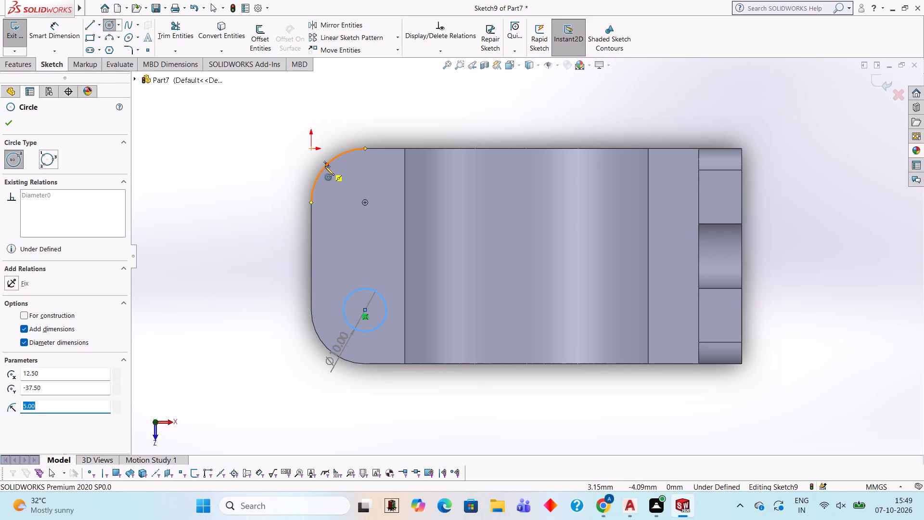
Draw a dimensioned 10 mm diameter circle concentric with the base's other rounded corner.
left_click(365, 202)
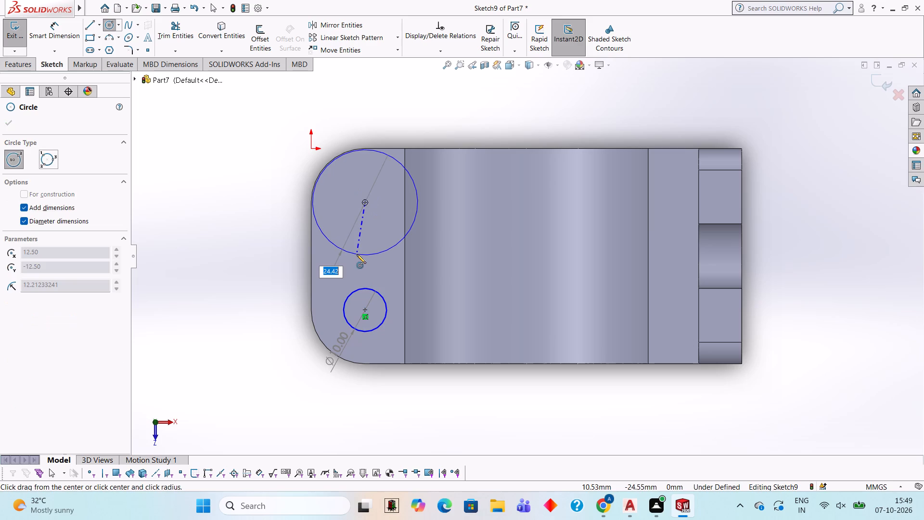
type("10")
key("Return")
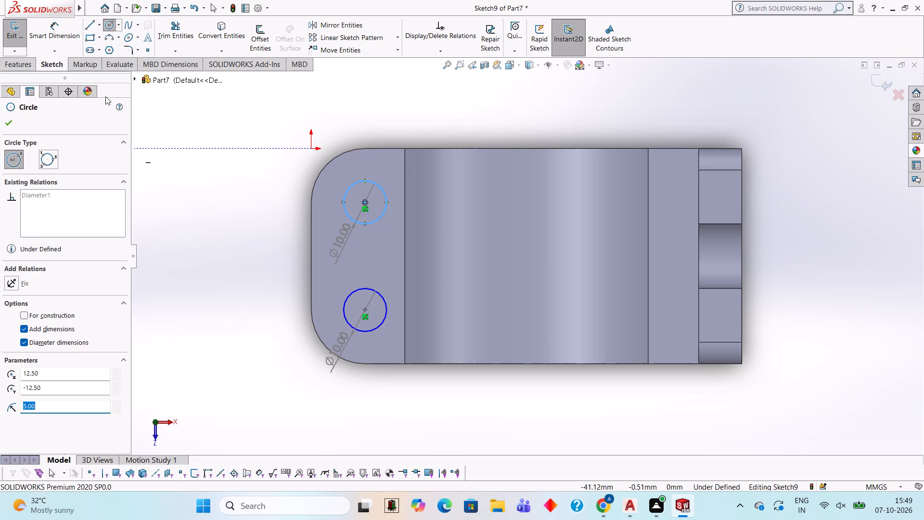
Extrude-cut both 10 mm circles through the base with a 50 mm blind depth.
left_click(11, 71)
left_click(15, 68)
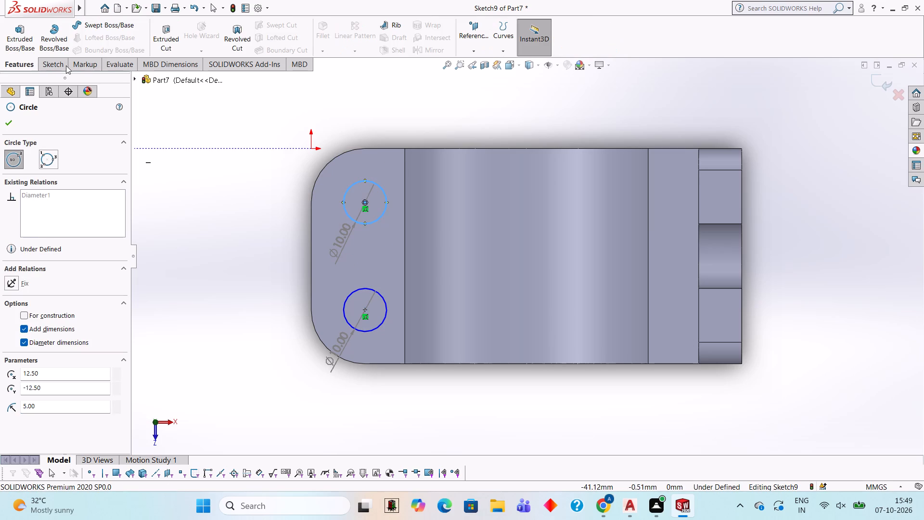
left_click(160, 52)
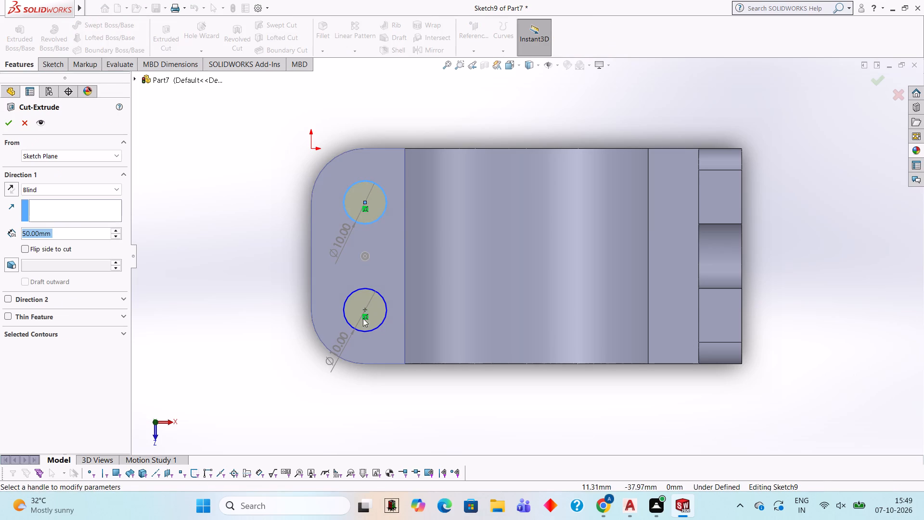
middle_click_drag(363, 328, 343, 168)
left_click(11, 123)
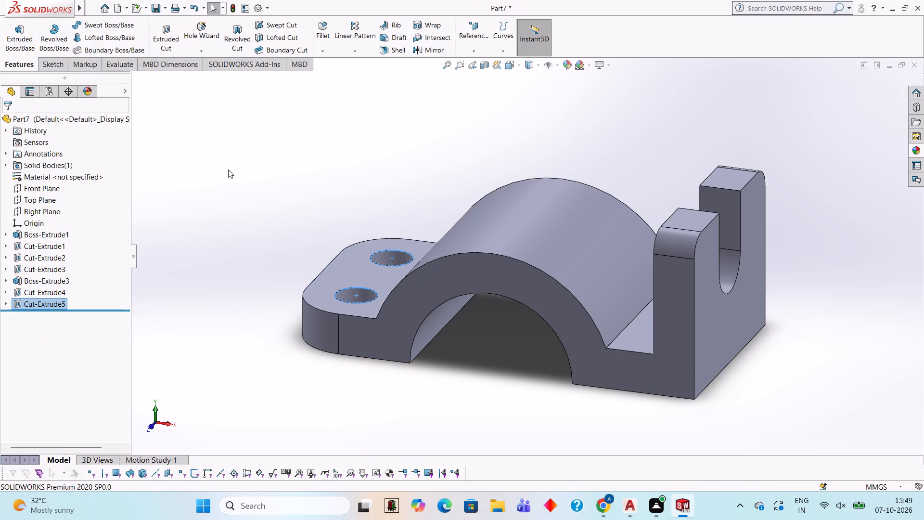
Examine the bracket's corner holes, arched saddle and slotted wall from several sides.
left_click_drag(241, 171, 249, 177)
middle_click_drag(250, 184, 288, 300)
middle_click_drag(544, 278, 467, 212)
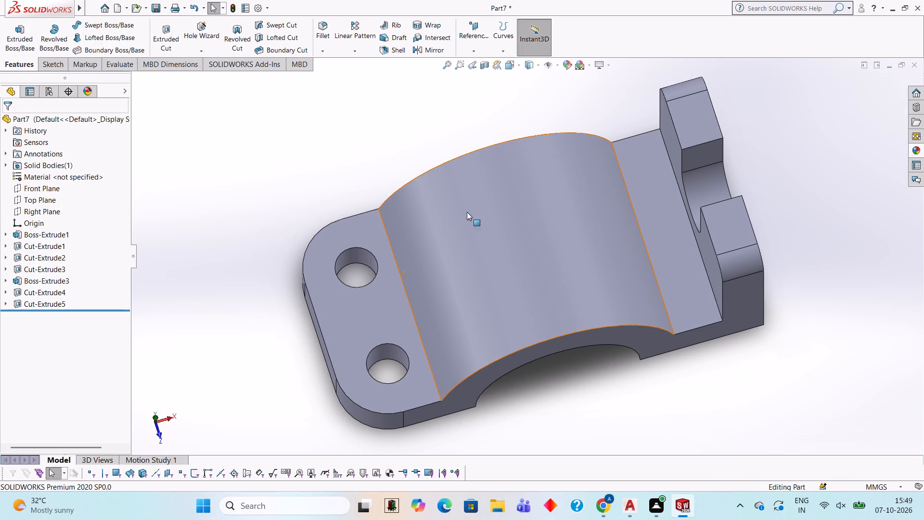
middle_click_drag(467, 212, 459, 184)
middle_click_drag(521, 200, 559, 184)
middle_click_drag(728, 320, 635, 273)
scroll(661, 268, "up", 3)
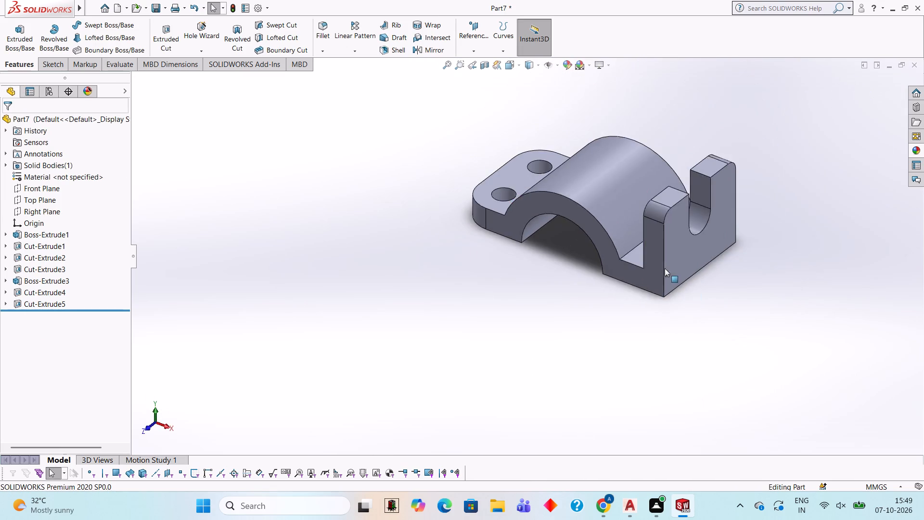
middle_click_drag(703, 295, 718, 325)
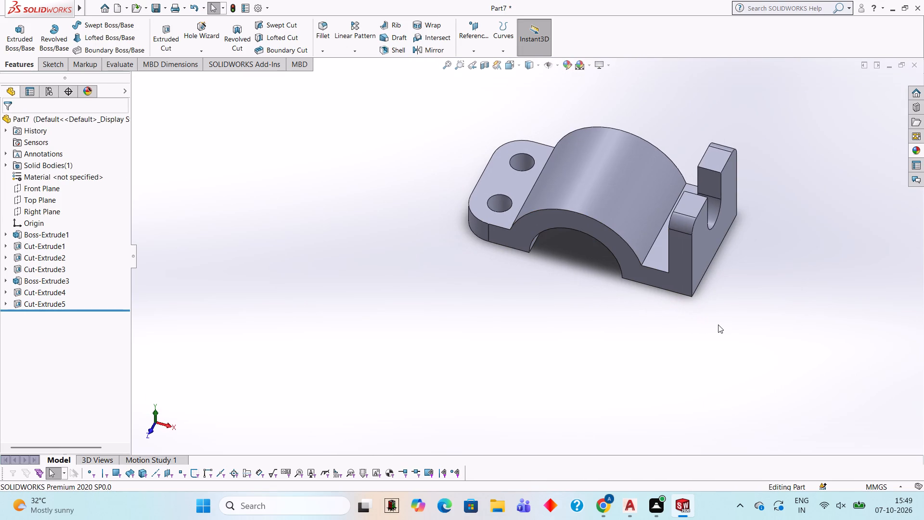
scroll(757, 142, "down", 2)
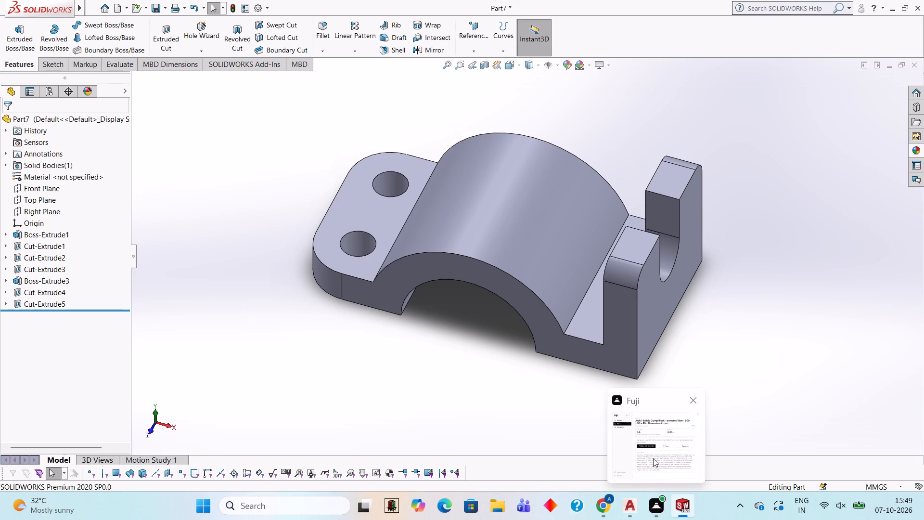
middle_click_drag(690, 279, 734, 240)
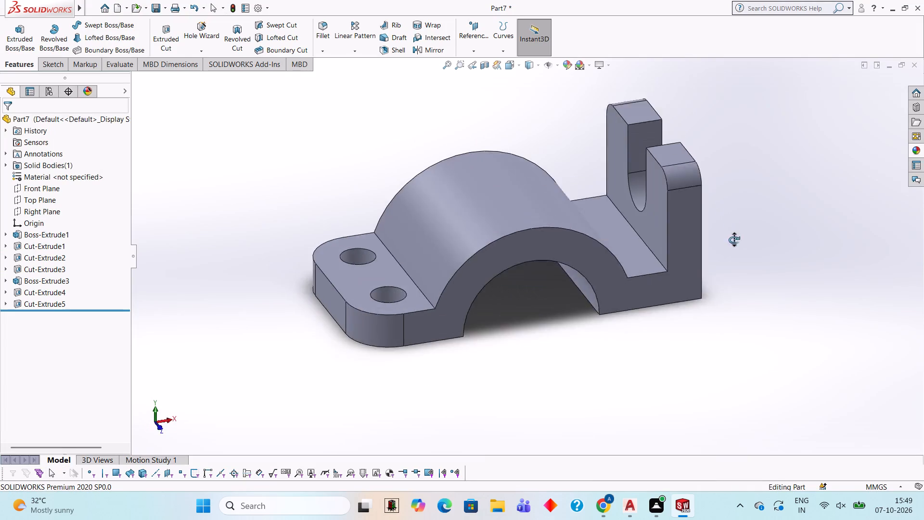
middle_click_drag(734, 240, 706, 252)
middle_click_drag(752, 233, 804, 234)
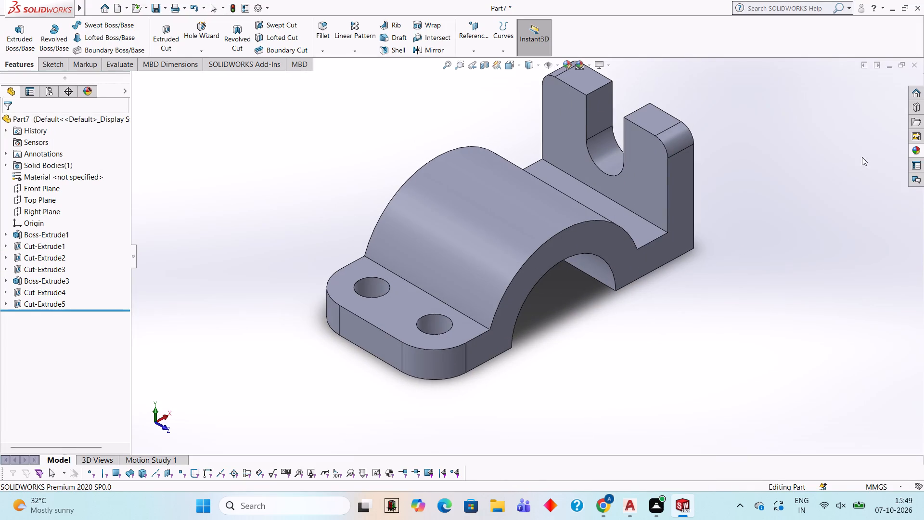
Apply the solid Yellow appearance to the whole bracket body.
left_click(915, 150)
left_click_drag(817, 261, 781, 266)
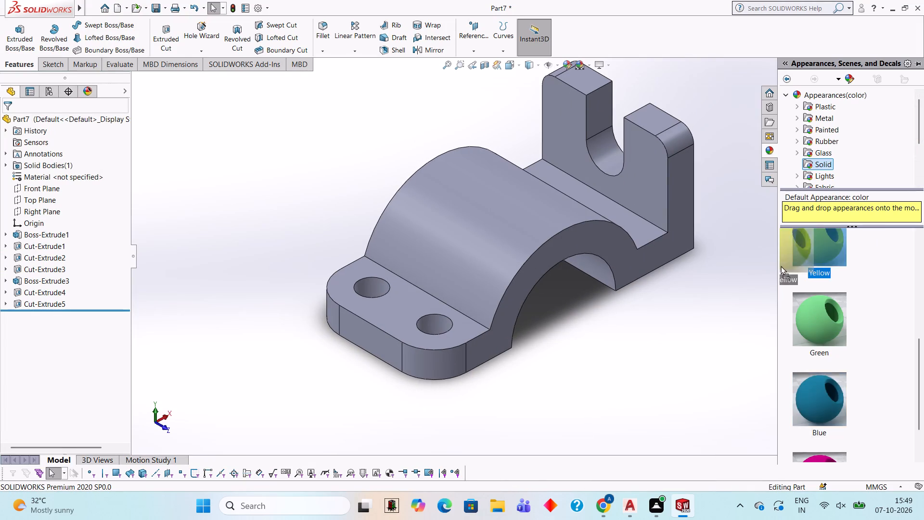
left_click_drag(781, 266, 494, 254)
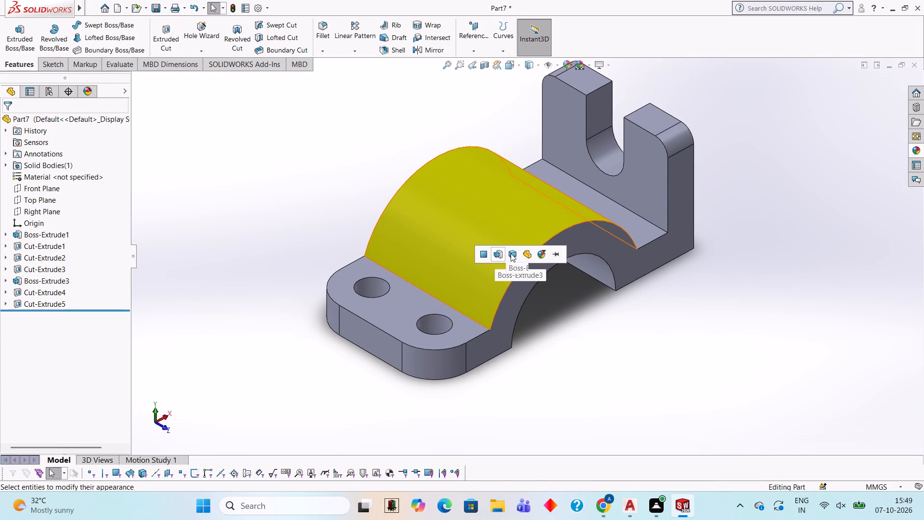
left_click(511, 253)
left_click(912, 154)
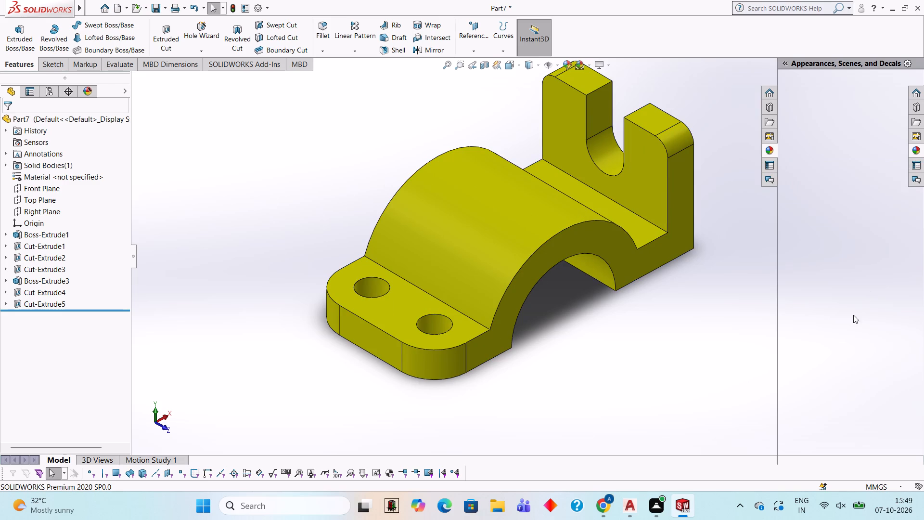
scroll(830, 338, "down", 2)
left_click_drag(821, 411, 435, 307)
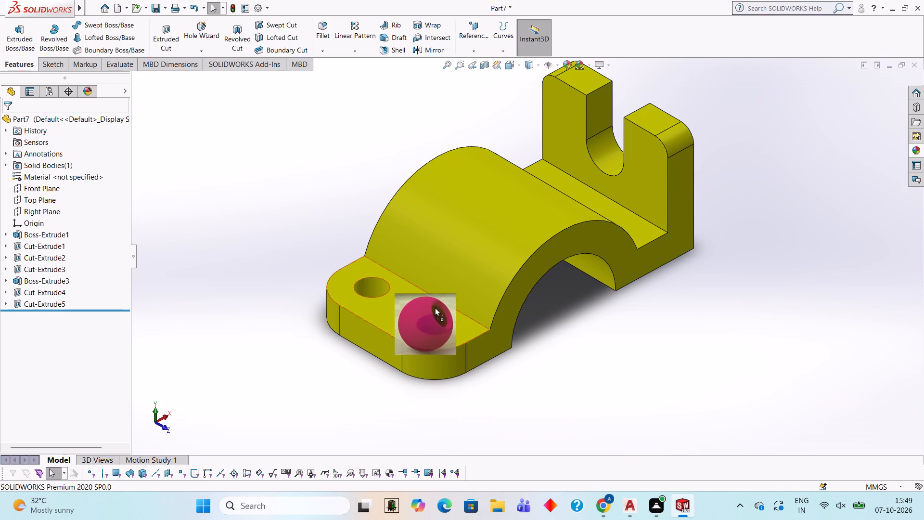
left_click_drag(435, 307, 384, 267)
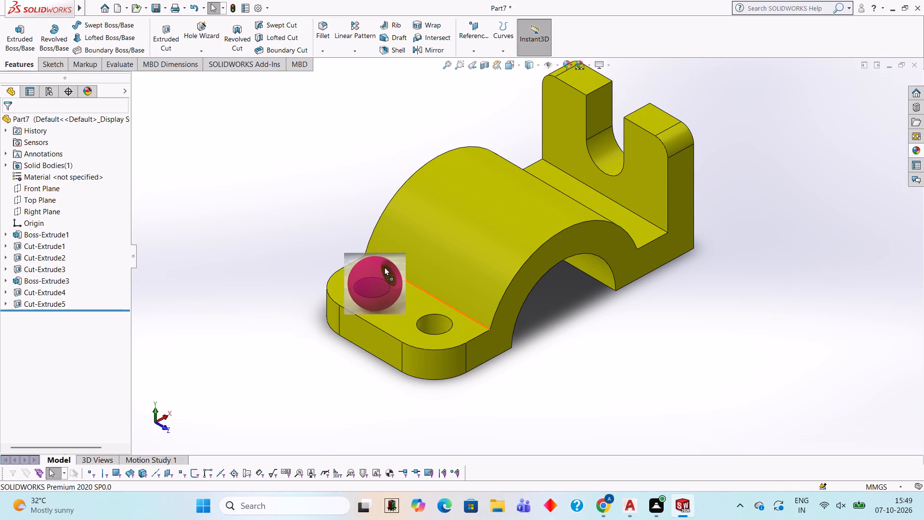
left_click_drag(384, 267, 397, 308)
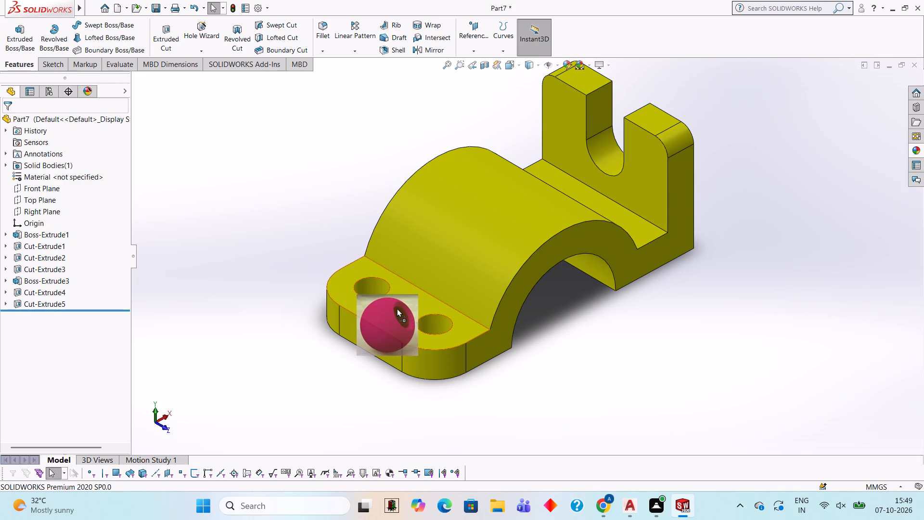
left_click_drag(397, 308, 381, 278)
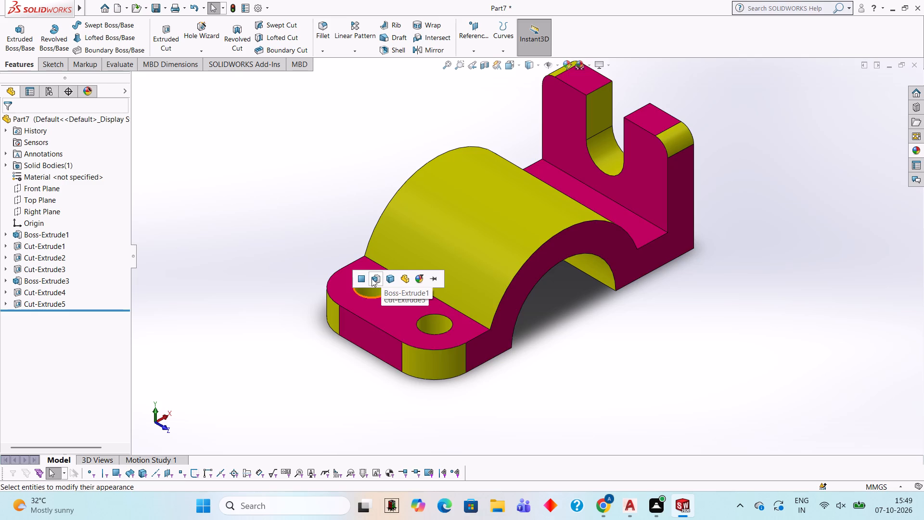
Apply the solid Pink appearance to the cut feature of the two 10 mm corner holes.
middle_click_drag(488, 244, 486, 355)
scroll(365, 279, "down", 3)
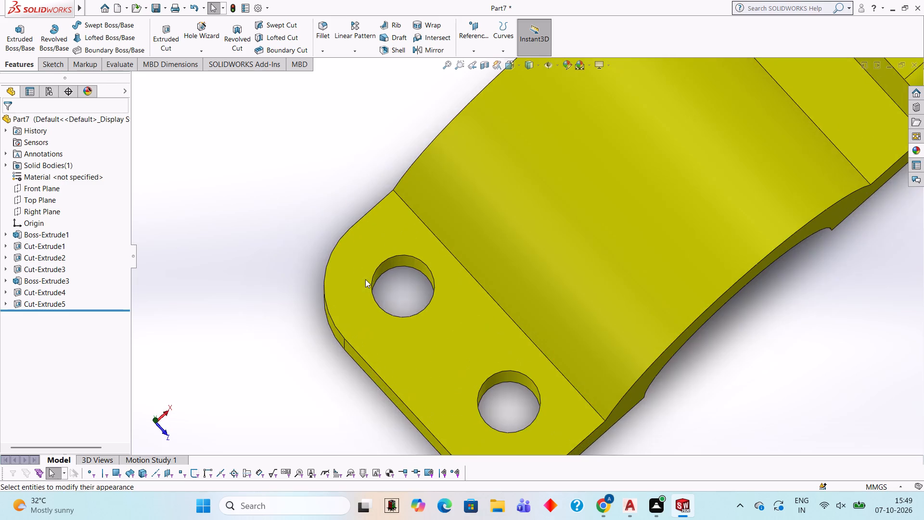
scroll(421, 318, "down", 1)
middle_click_drag(421, 318, 409, 260)
left_click(913, 148)
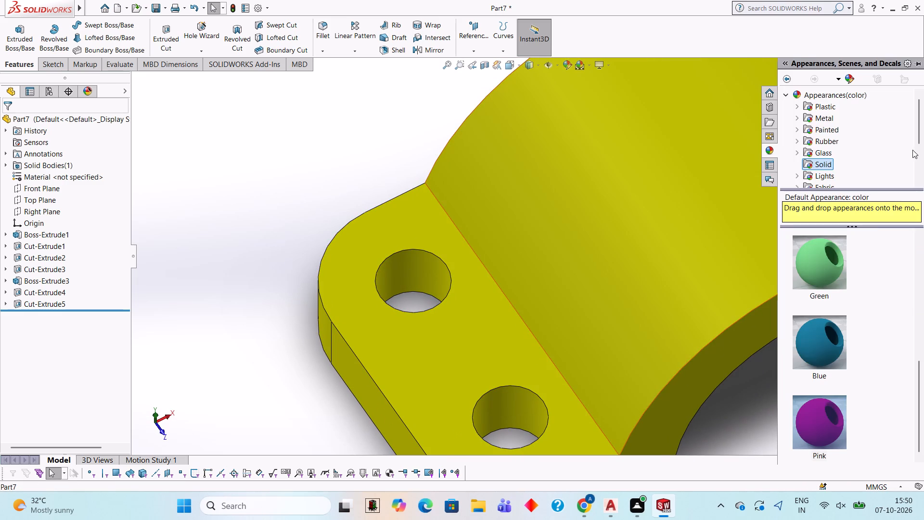
left_click_drag(821, 408, 403, 255)
left_click(403, 255)
Apply the solid Pink appearance to the cut feature of the U-slot in the upright wall.
scroll(403, 255, "up", 4)
scroll(489, 285, "up", 1)
scroll(713, 189, "down", 3)
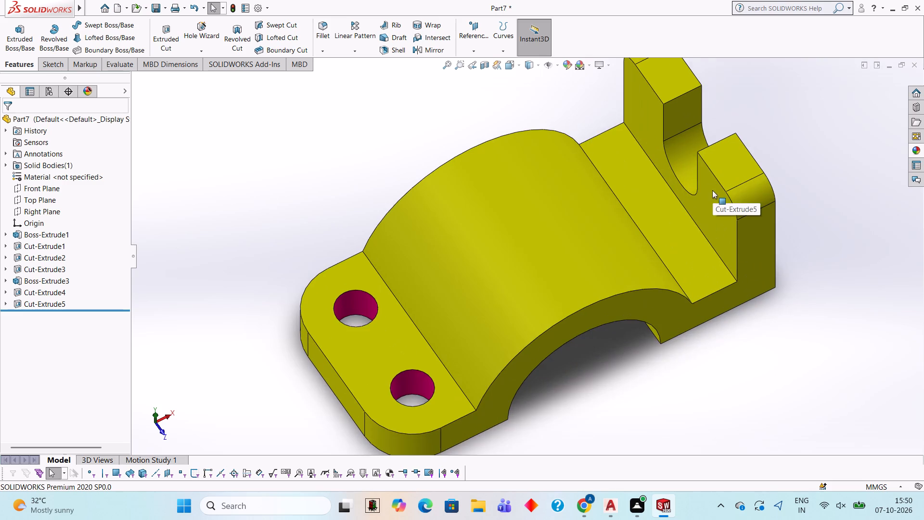
middle_click_drag(772, 182, 719, 187)
scroll(719, 187, "up", 3)
middle_click_drag(747, 205, 705, 148)
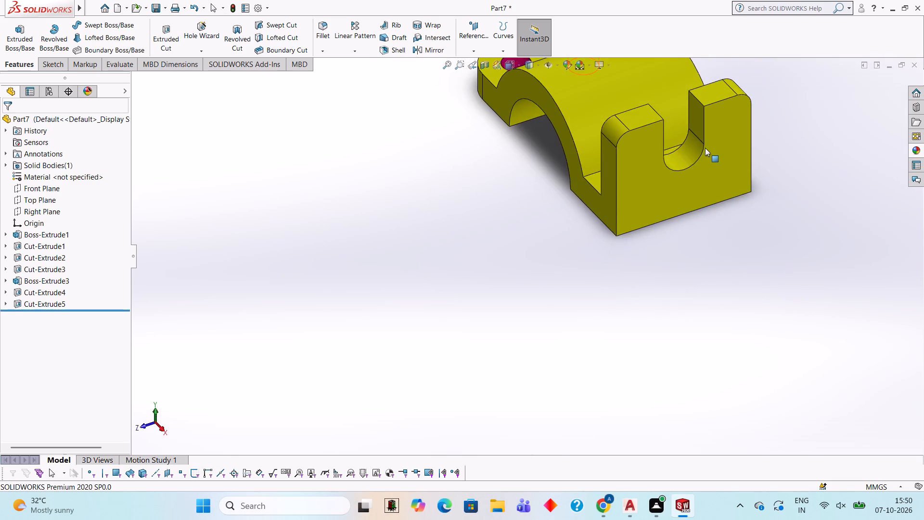
scroll(705, 148, "down", 3)
middle_click_drag(638, 185, 666, 184)
scroll(661, 184, "down", 2)
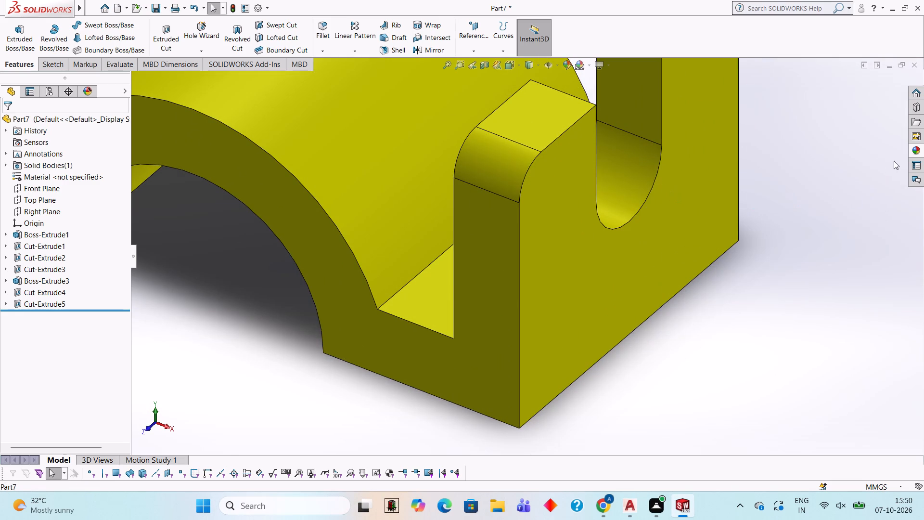
left_click(912, 154)
left_click_drag(837, 412, 659, 185)
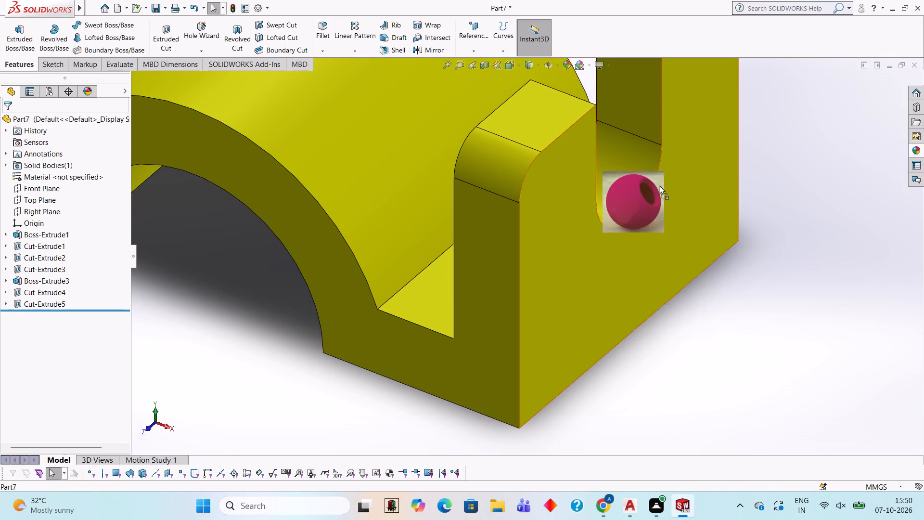
left_click_drag(659, 185, 652, 144)
left_click(652, 144)
Examine the coloured bracket from several sides and bring it to a clear three-dimensional view.
scroll(652, 144, "up", 6)
middle_click_drag(639, 237, 710, 268)
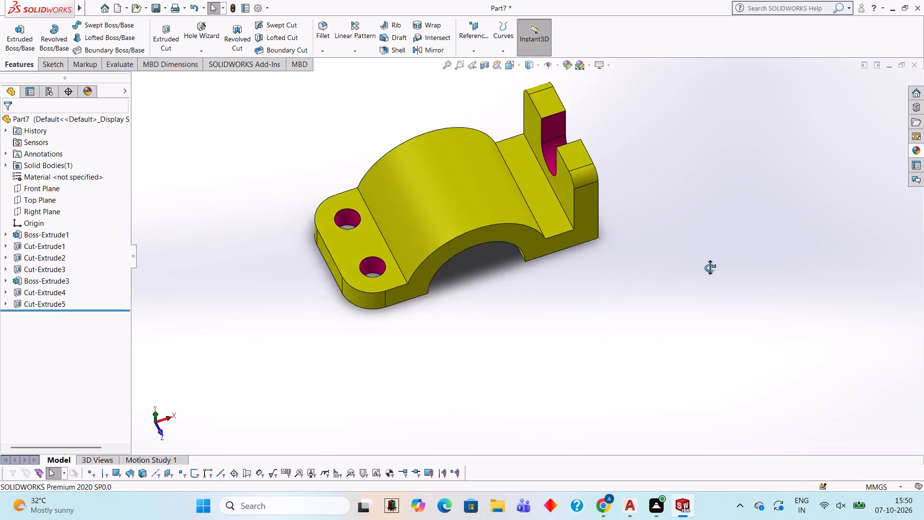
middle_click_drag(710, 268, 685, 214)
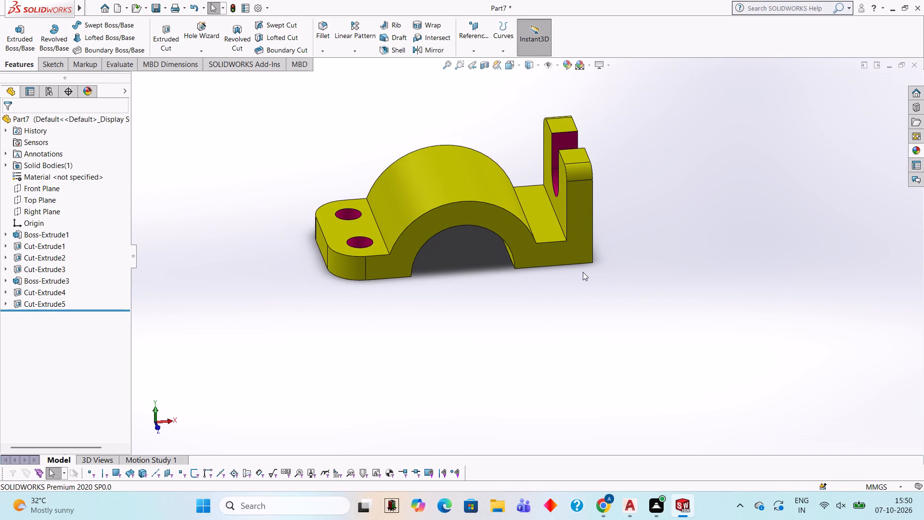
scroll(550, 348, "up", 1)
middle_click_drag(554, 348, 568, 314)
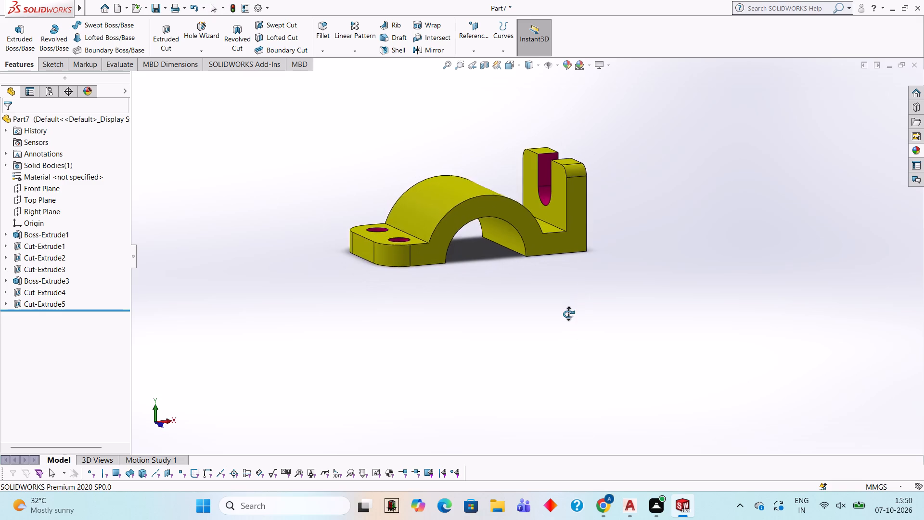
middle_click_drag(568, 314, 577, 320)
scroll(559, 295, "down", 1)
scroll(439, 74, "up", 2)
scroll(447, 125, "down", 1)
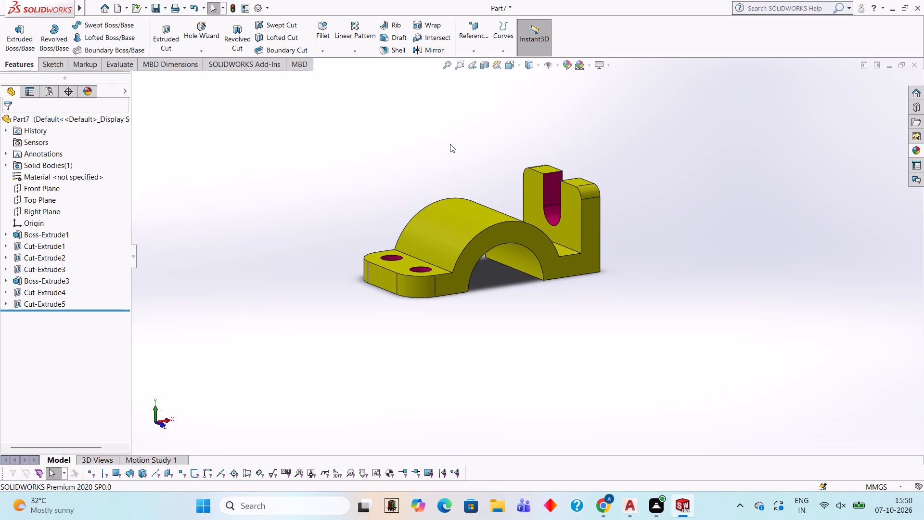
scroll(450, 144, "down", 1)
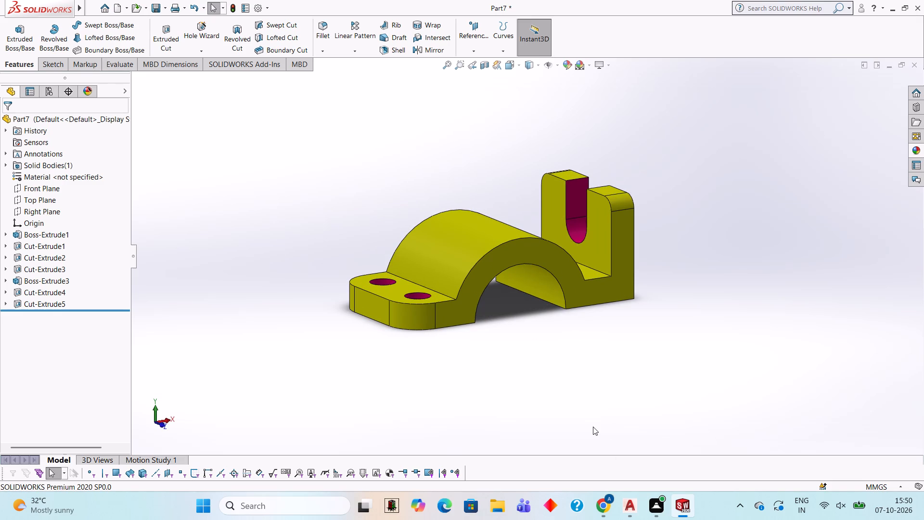
Save the part in the Documents folder under the name ARCH.
key("ctrl+s")
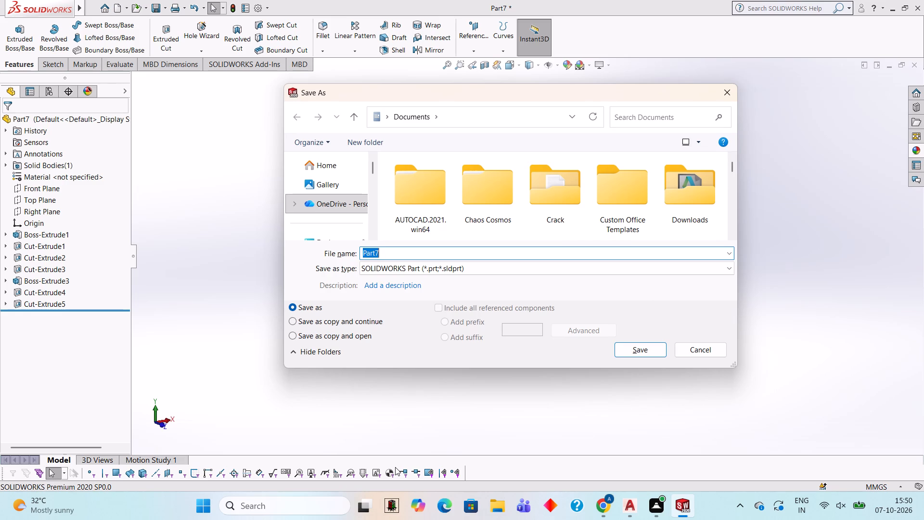
type("ARCH")
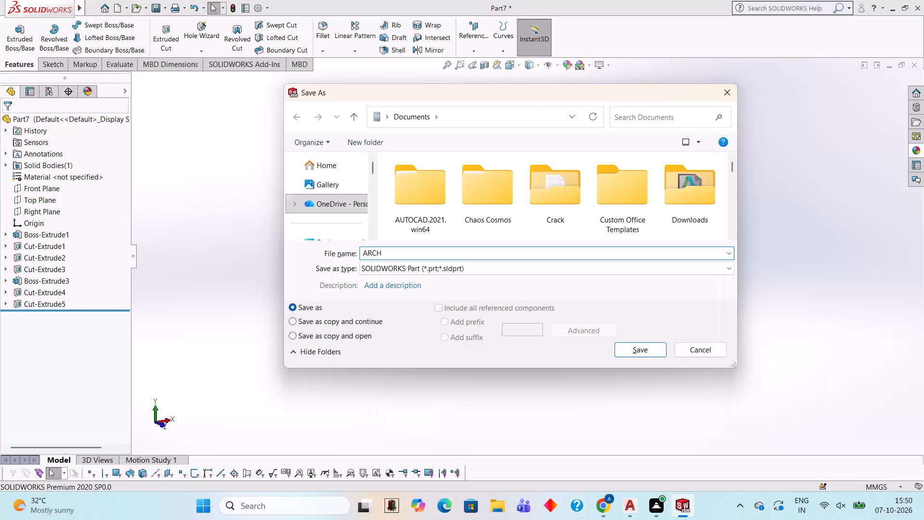
key("space")
left_click(653, 346)
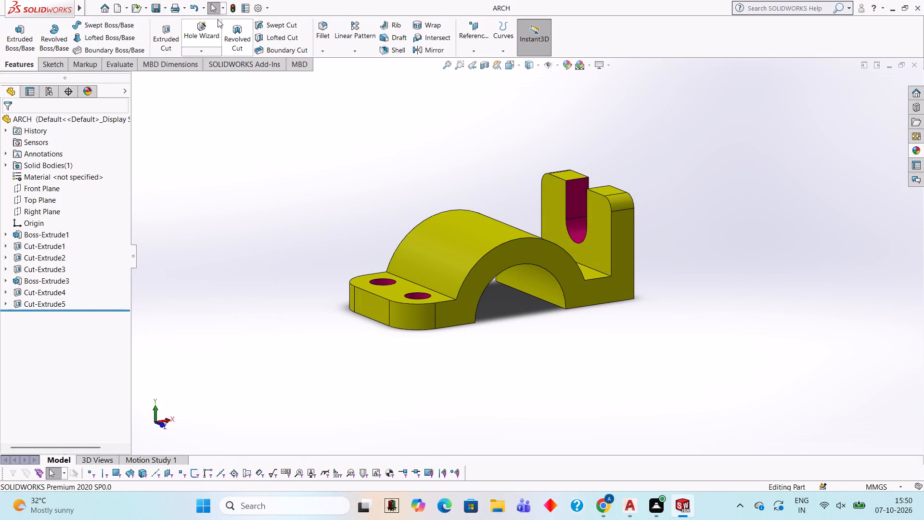
Save a copy of the part as an Adobe PDF named ARCH in the Documents folder.
left_click(167, 8)
left_click(189, 32)
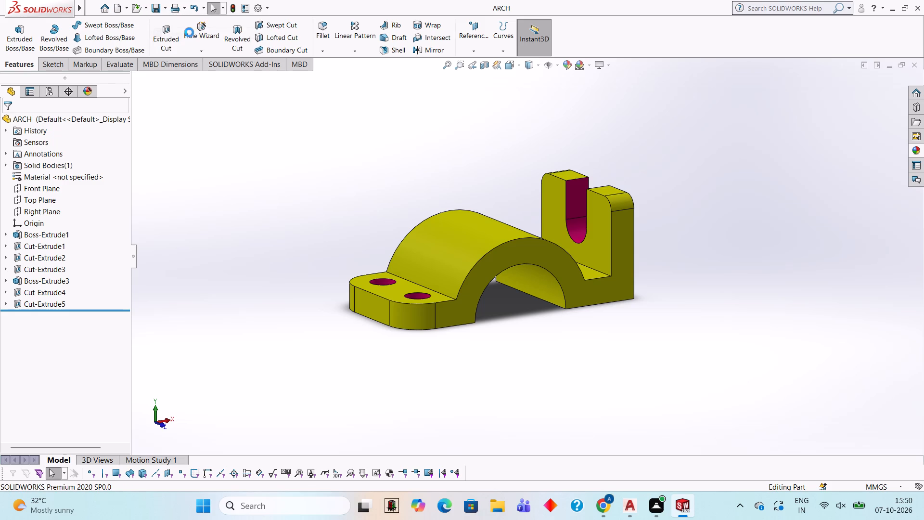
left_click(493, 266)
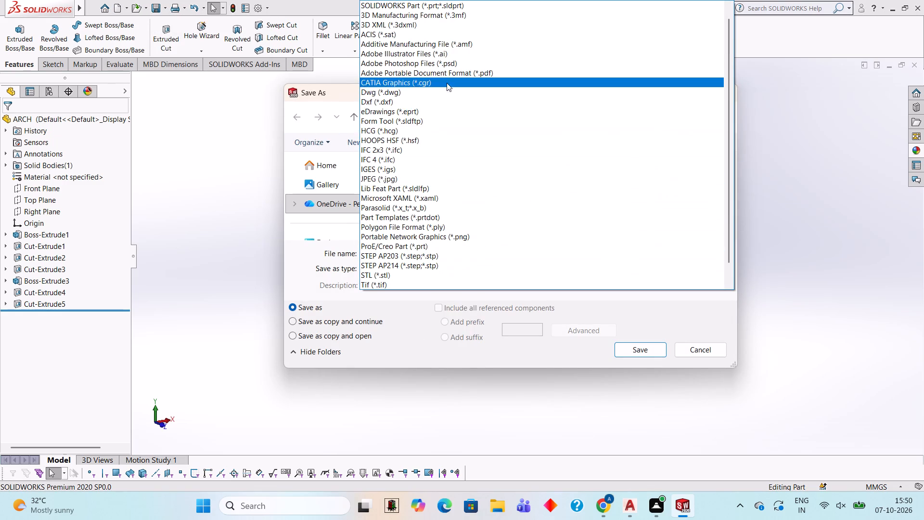
left_click(453, 71)
left_click(631, 379)
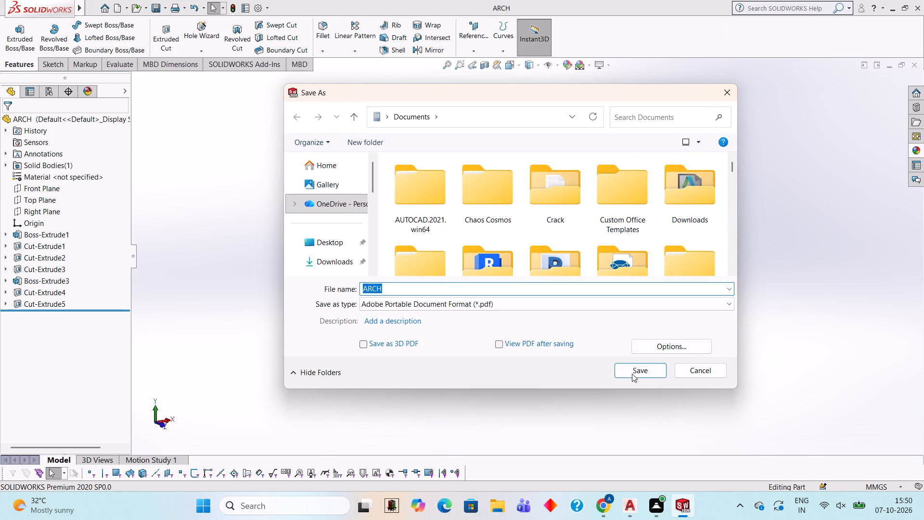
left_click(630, 370)
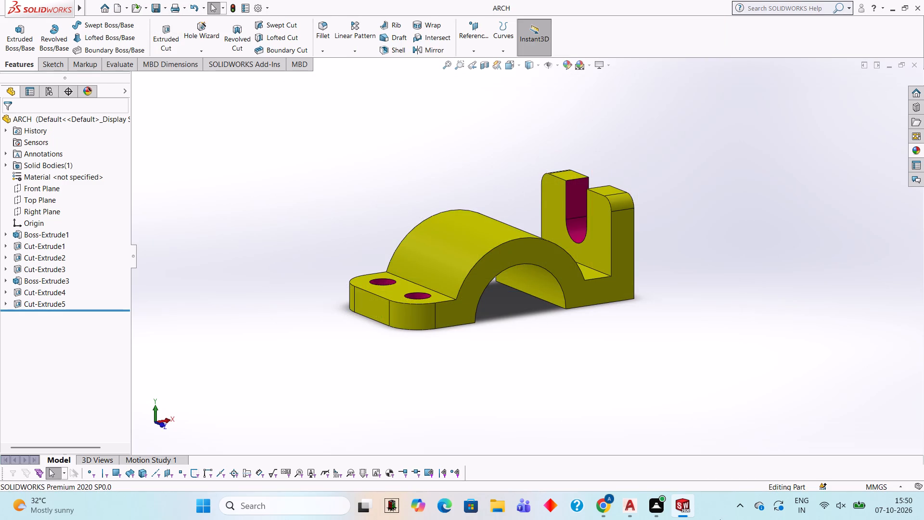